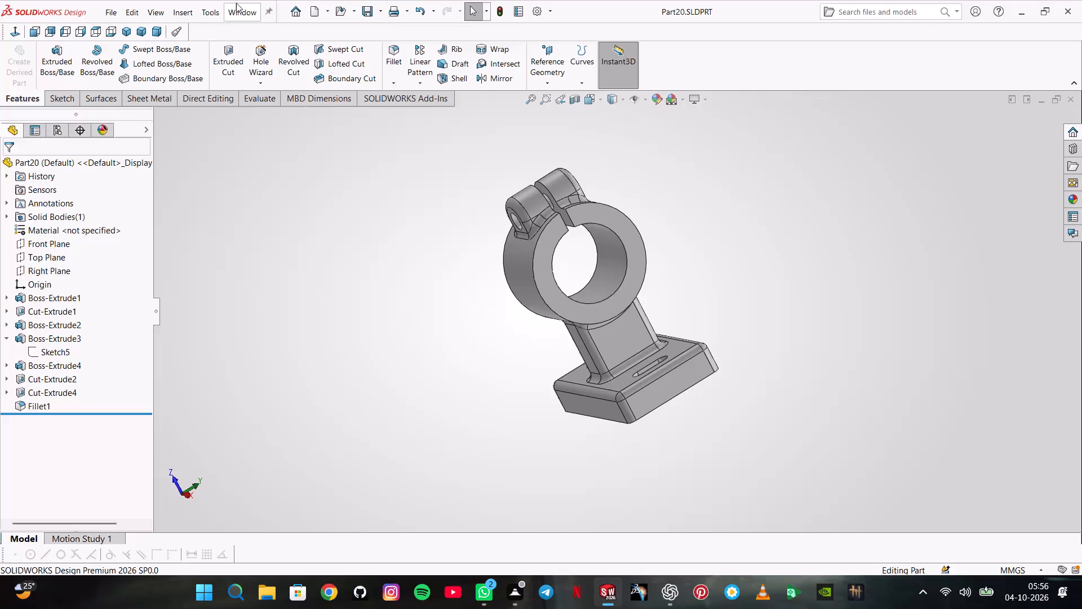
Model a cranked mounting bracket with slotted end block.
Create a new part document and set its unit system to MMGS.
{"action": "left_click", "coordinate": [117, 3]}
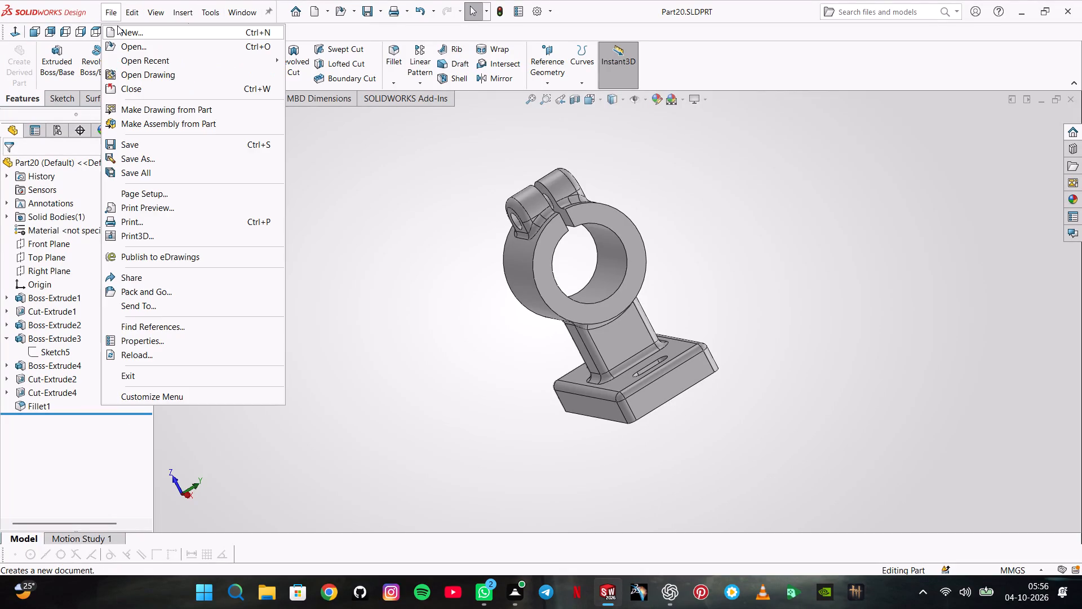
{"action": "left_click", "coordinate": [117, 25]}
{"action": "left_click", "coordinate": [452, 440]}
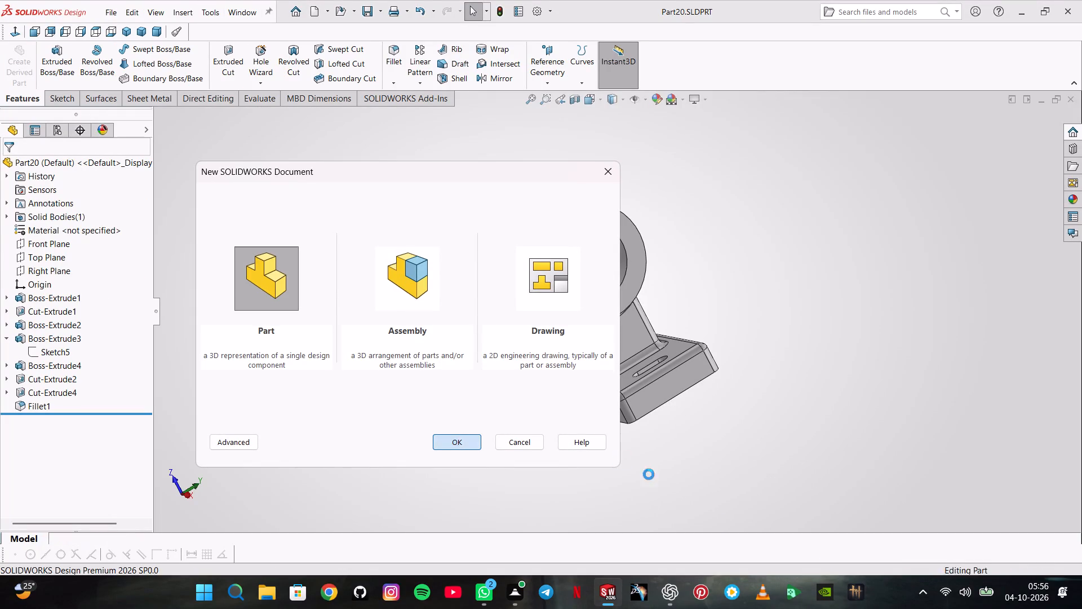
{"action": "left_click", "coordinate": [1024, 569]}
{"action": "left_click", "coordinate": [994, 510]}
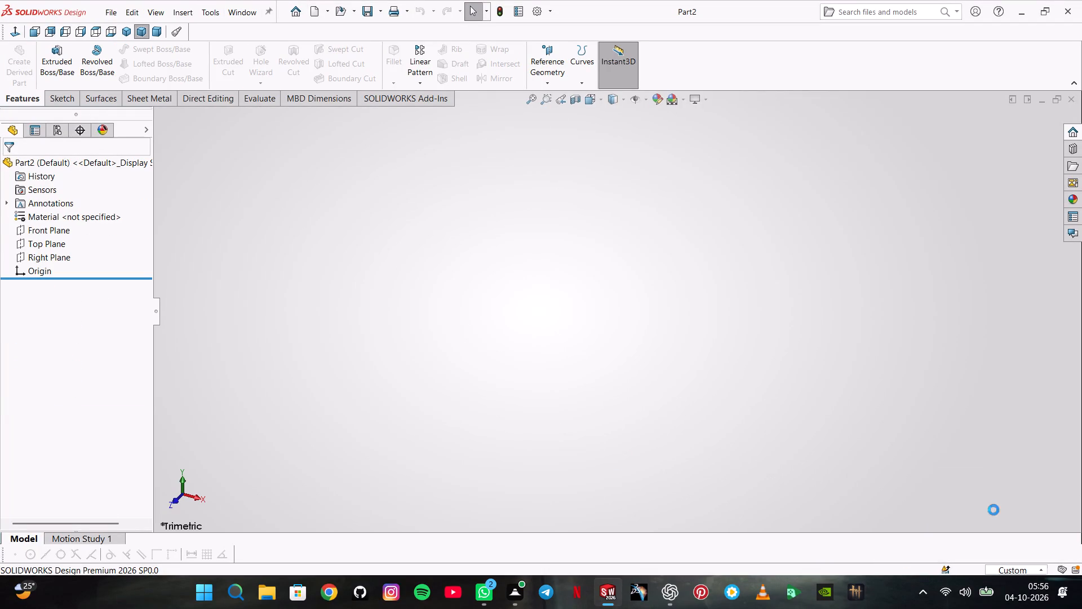
On the Top Plane, sketch a closed eight-line profile from the origin: about 23 mm vertical, about 92 mm horizontal, ending in a wider block angled downward.
{"action": "left_click", "coordinate": [34, 239]}
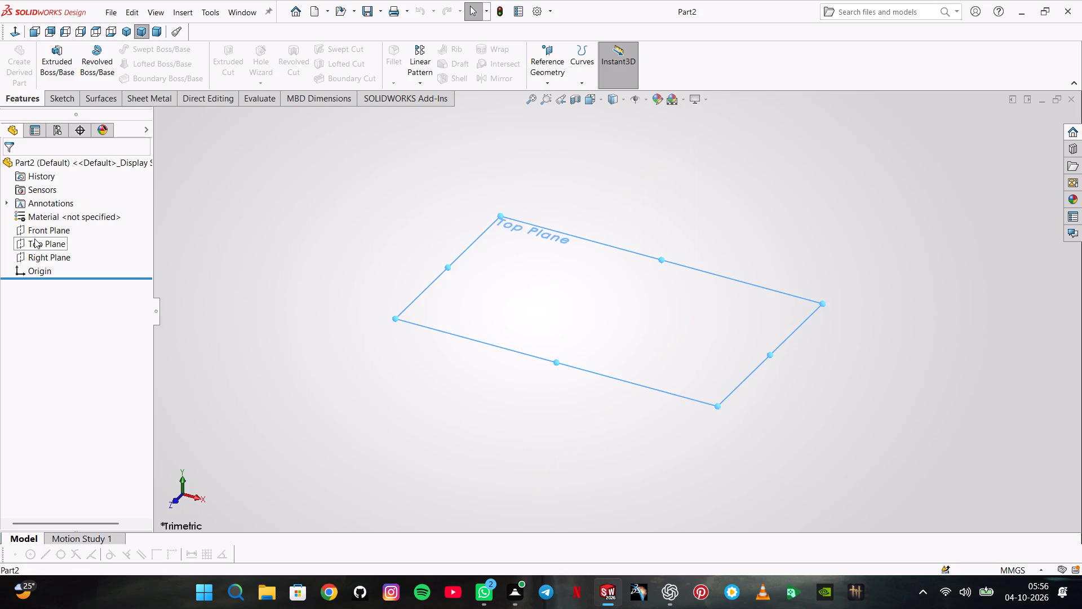
{"action": "left_click", "coordinate": [48, 218]}
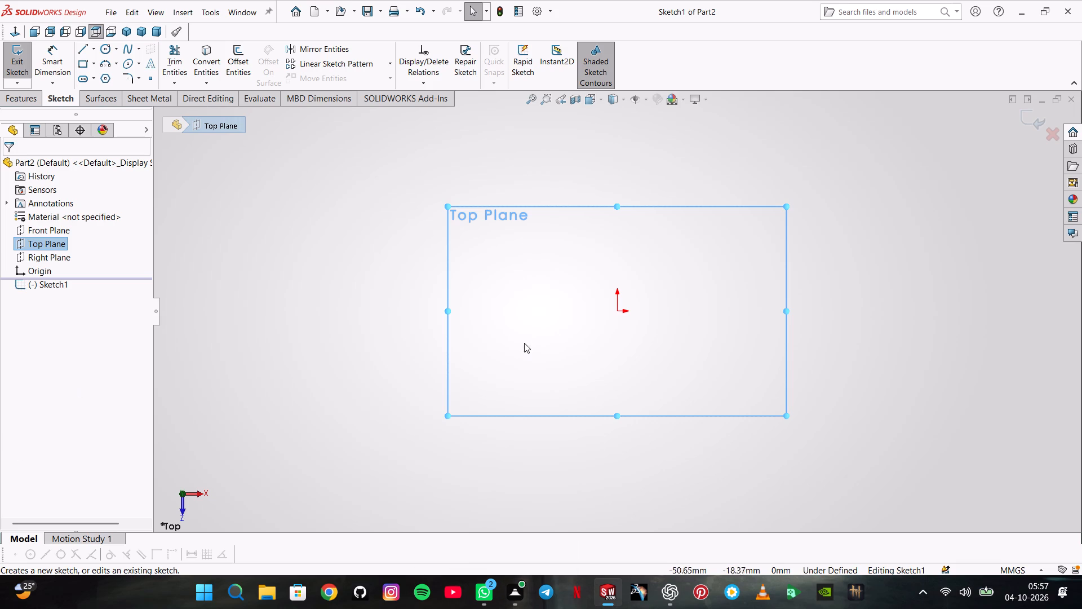
{"action": "left_click", "coordinate": [78, 49]}
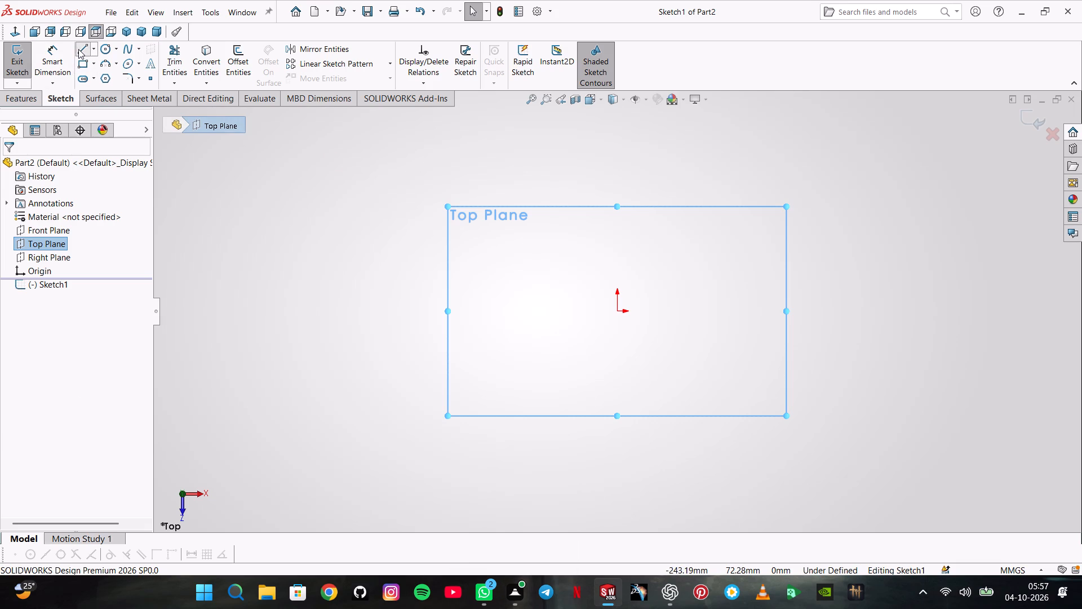
{"action": "left_click", "coordinate": [620, 311]}
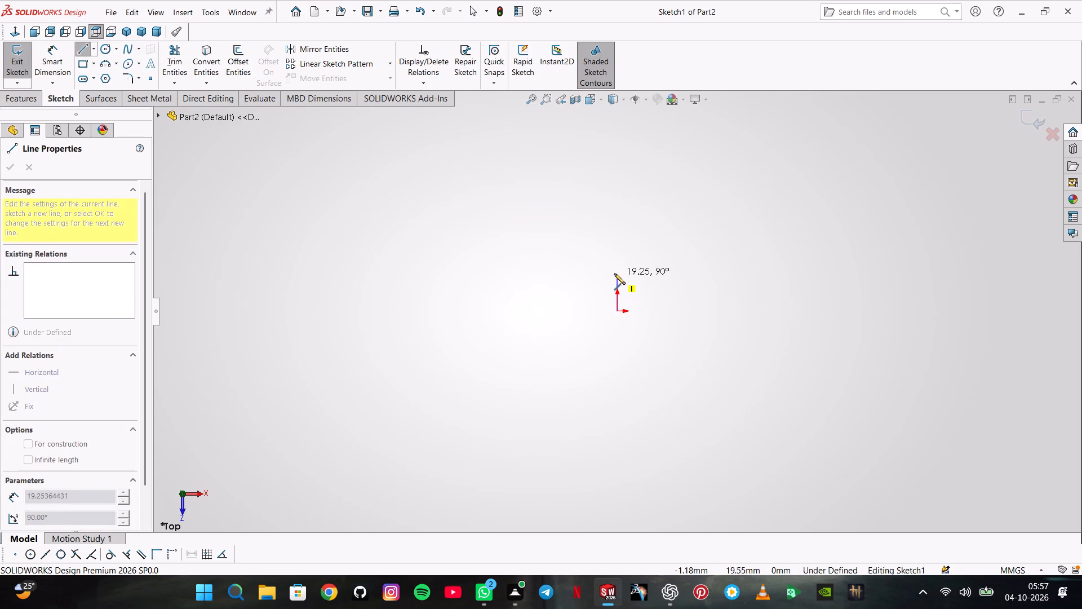
{"action": "left_click", "coordinate": [614, 267]}
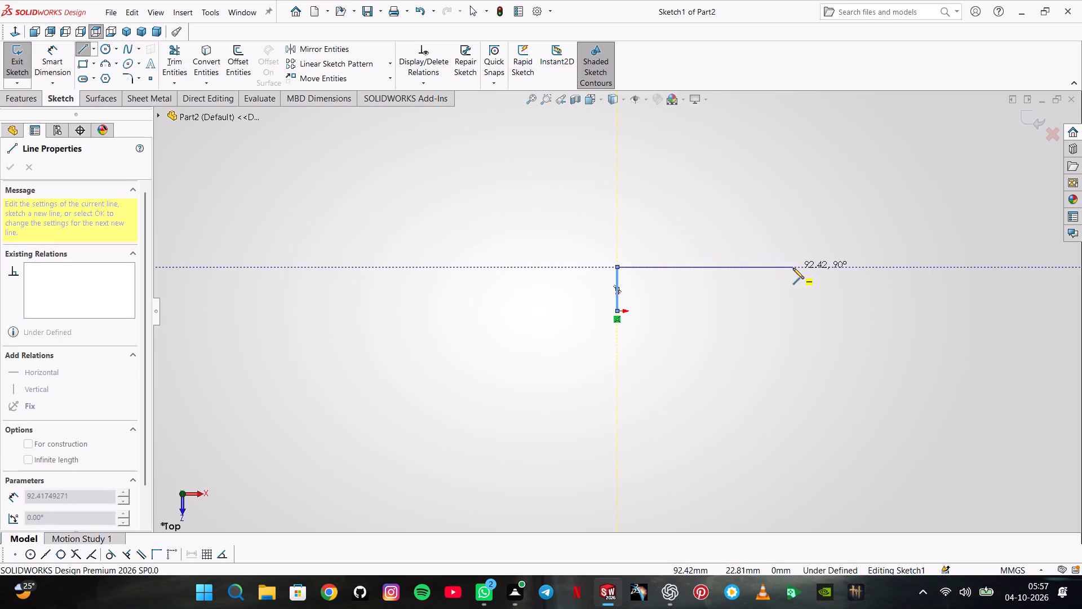
{"action": "left_click", "coordinate": [793, 268]}
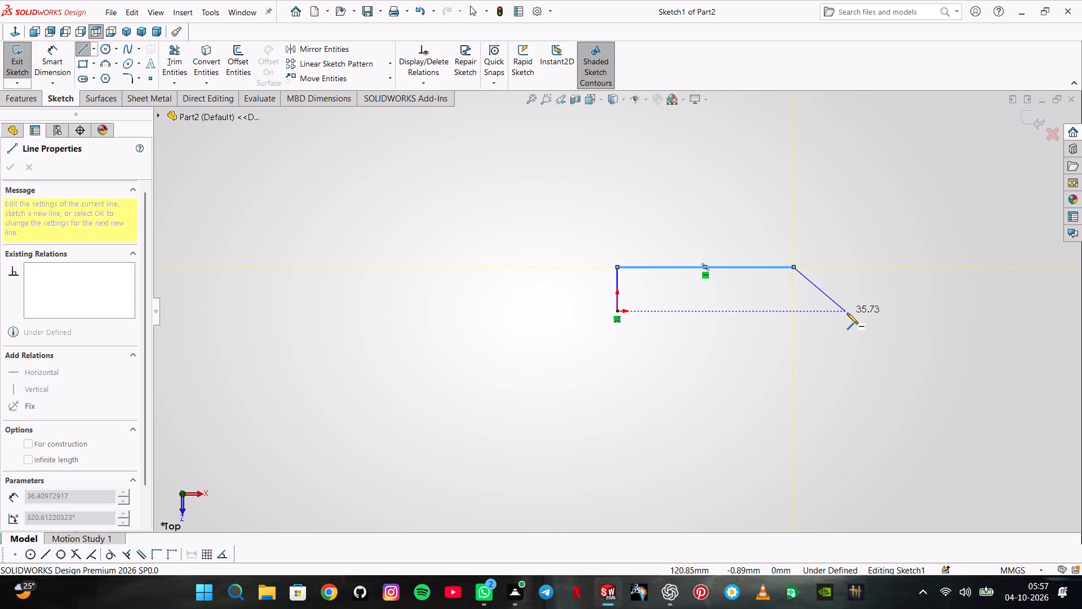
{"action": "left_click", "coordinate": [853, 302]}
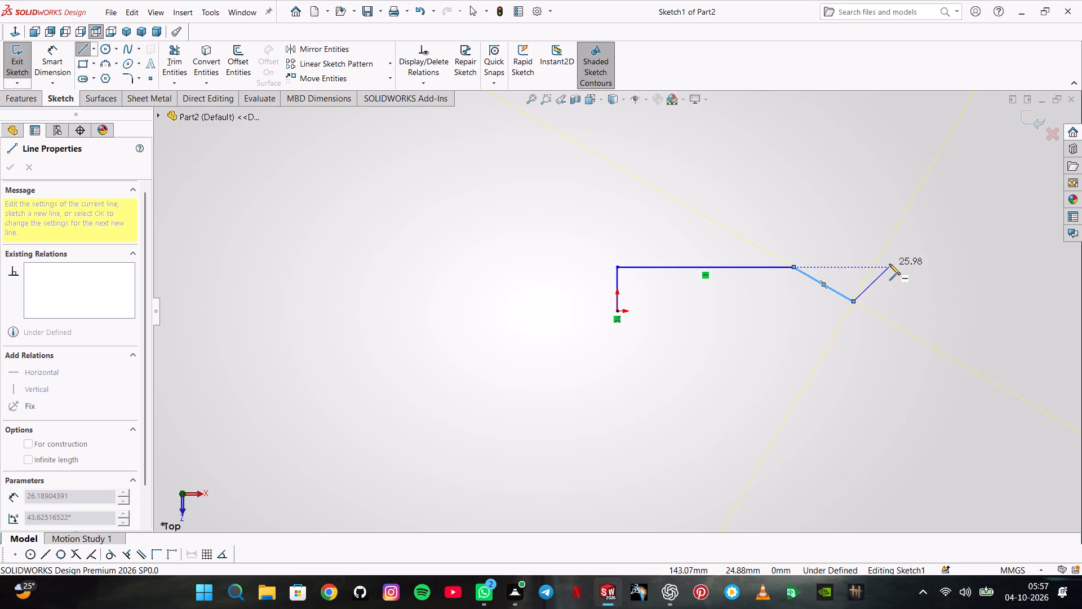
{"action": "left_click", "coordinate": [903, 245]}
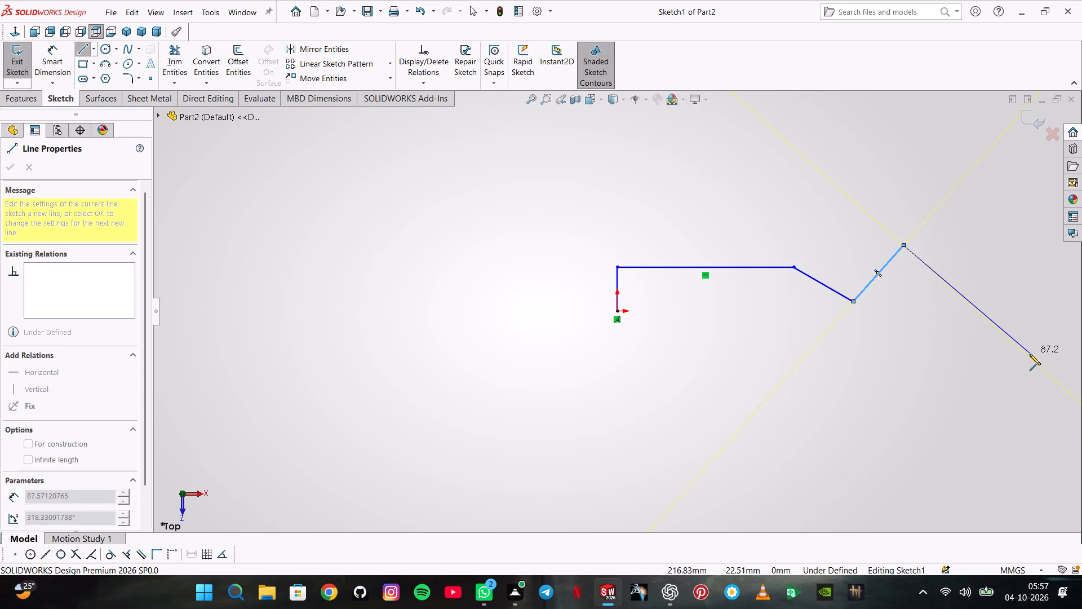
{"action": "left_click", "coordinate": [1041, 345]}
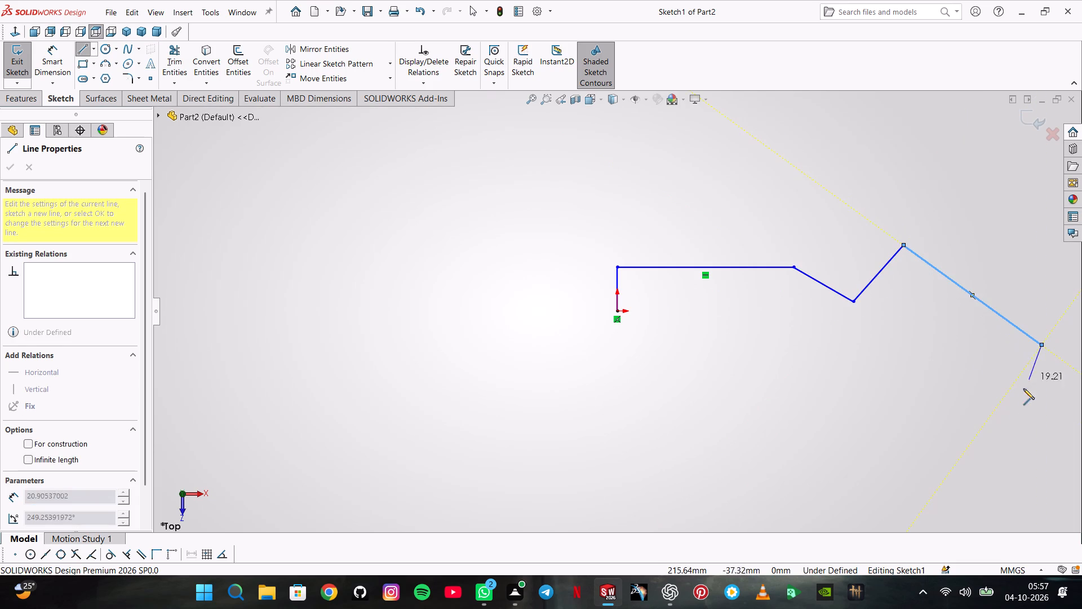
{"action": "left_click", "coordinate": [989, 429]}
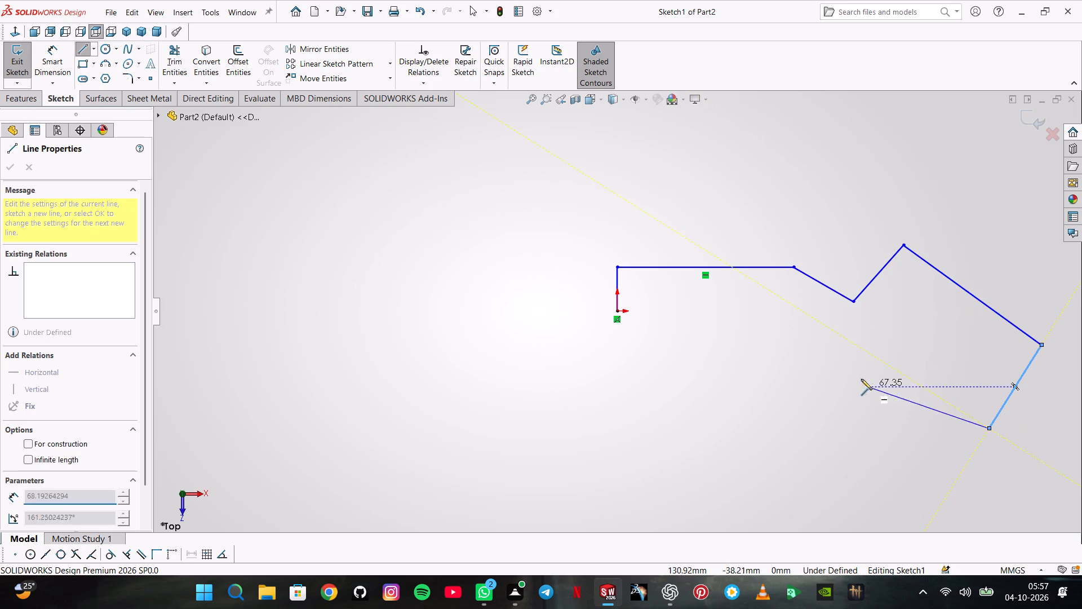
{"action": "left_click", "coordinate": [791, 316]}
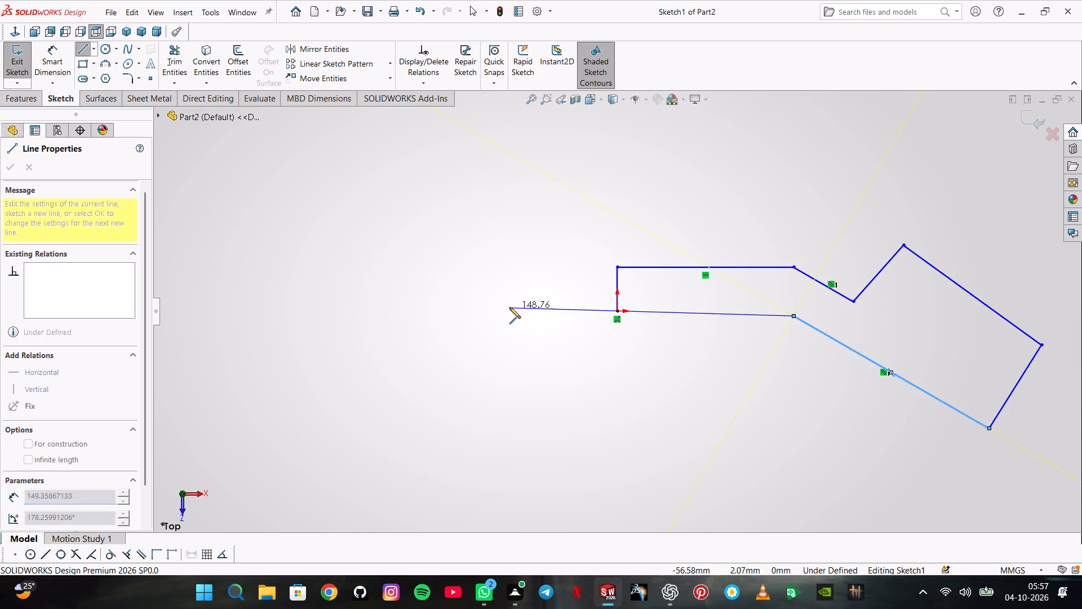
{"action": "left_click", "coordinate": [614, 311]}
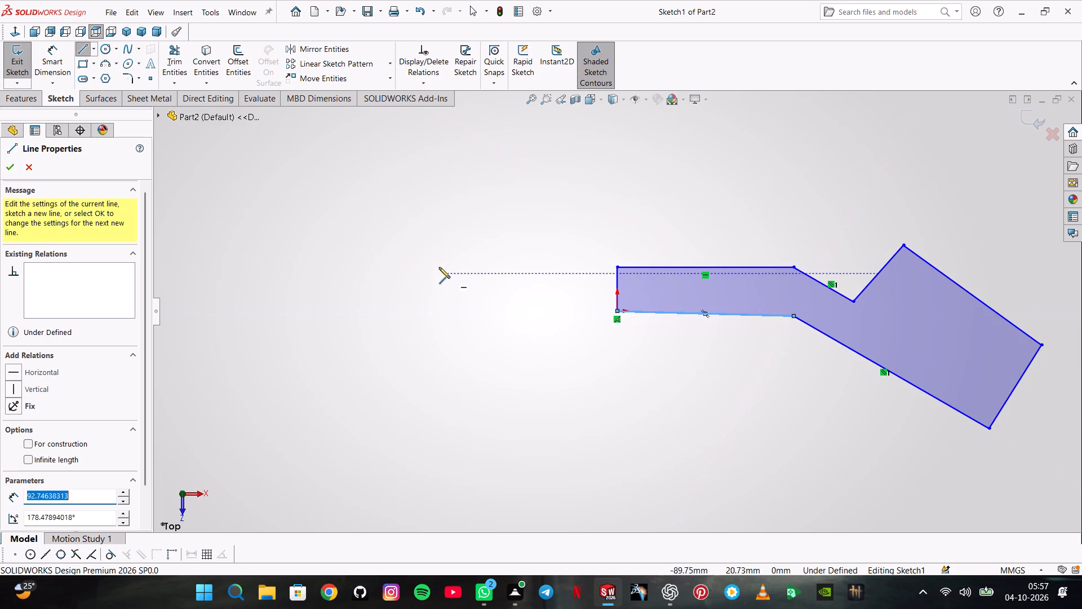
Dimension the horizontal distance from the vertical line at the origin to the profile's lower bend point as 84 mm.
{"action": "left_click", "coordinate": [50, 75]}
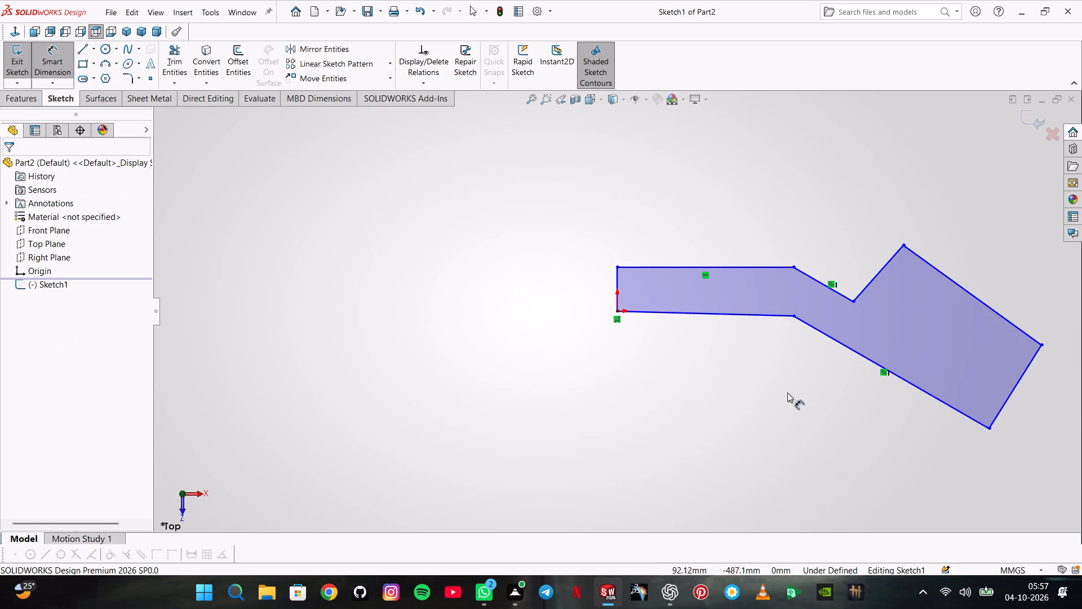
{"action": "left_click", "coordinate": [617, 286]}
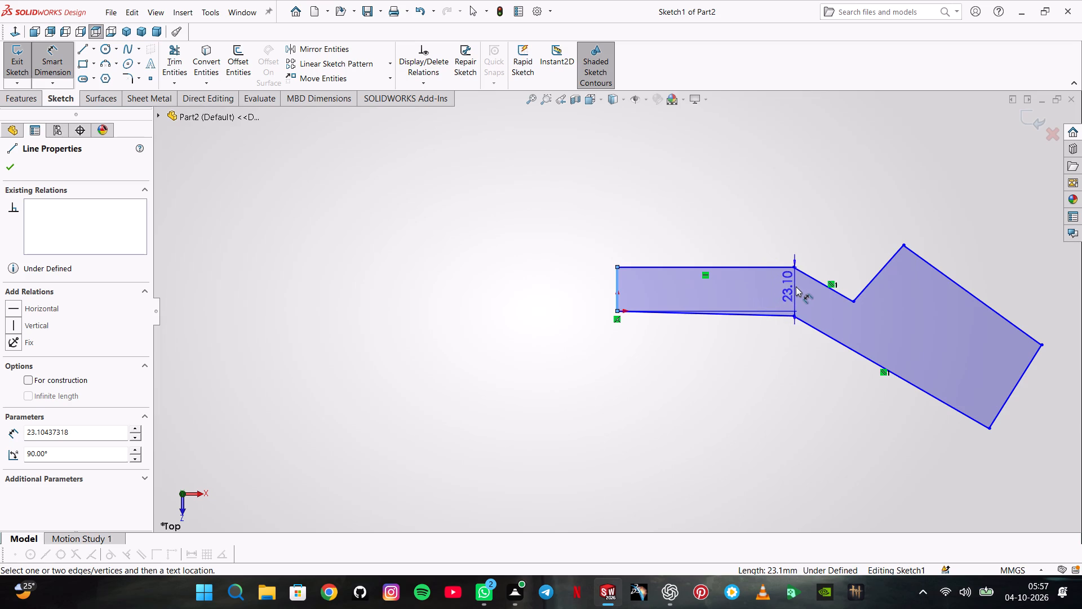
{"action": "left_click", "coordinate": [794, 315]}
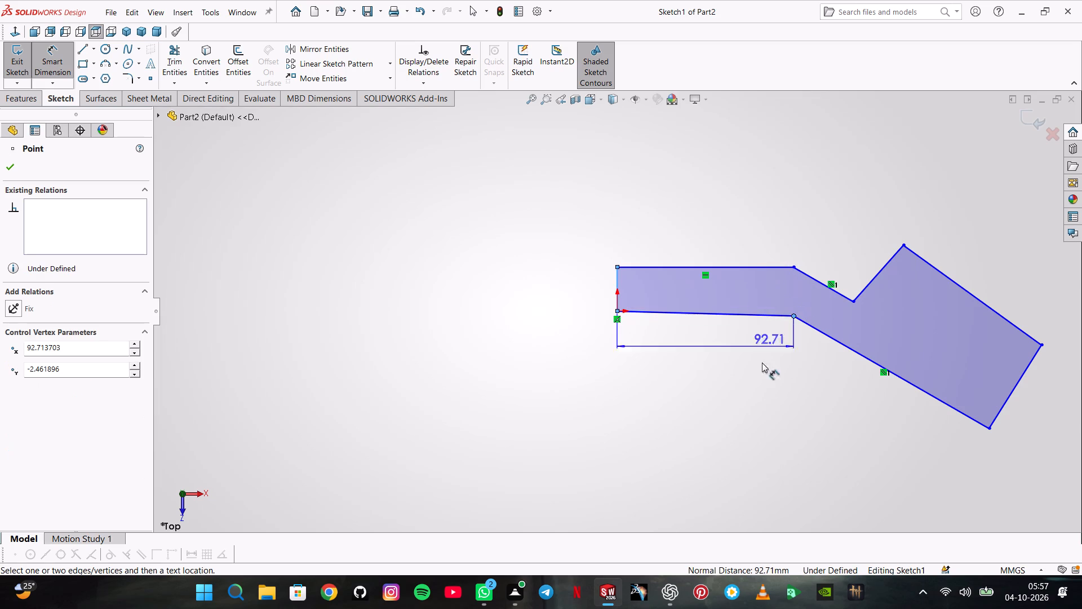
{"action": "left_click", "coordinate": [744, 409]}
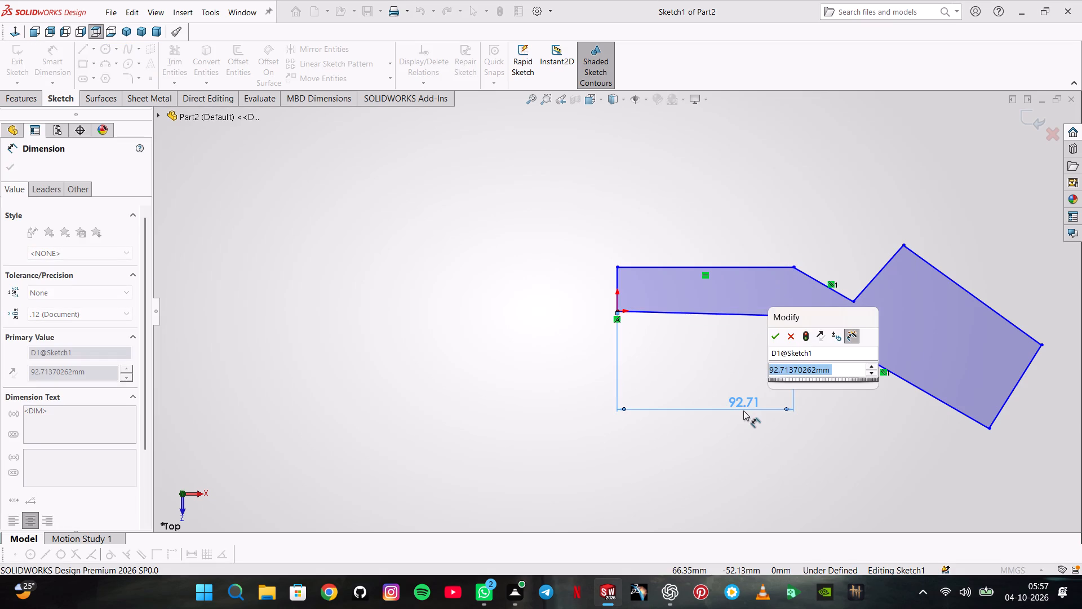
{"action": "type", "text": "84"}
{"action": "key", "text": "Return"}
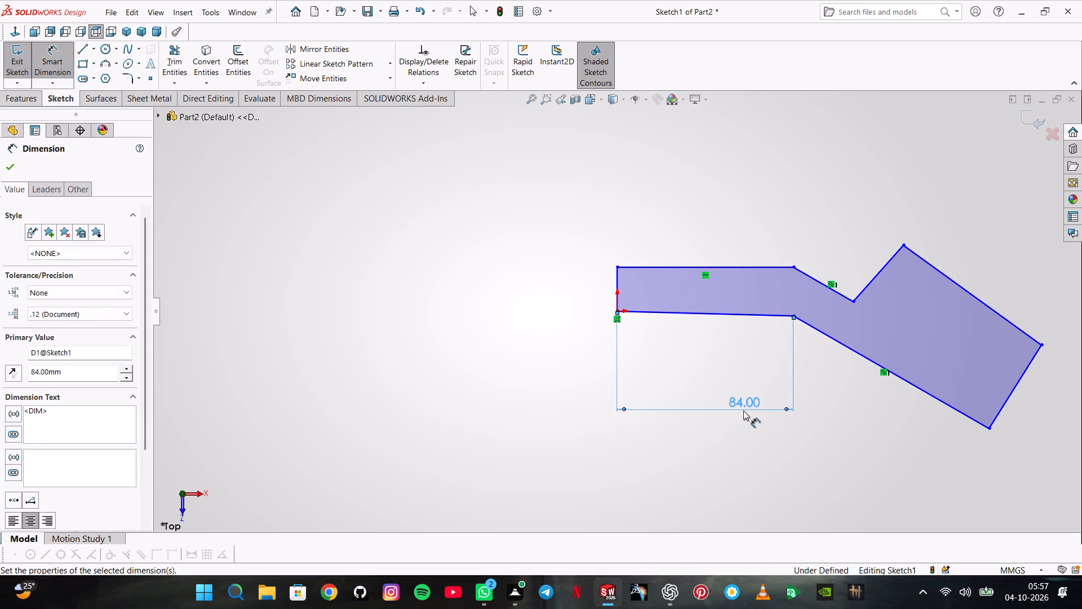
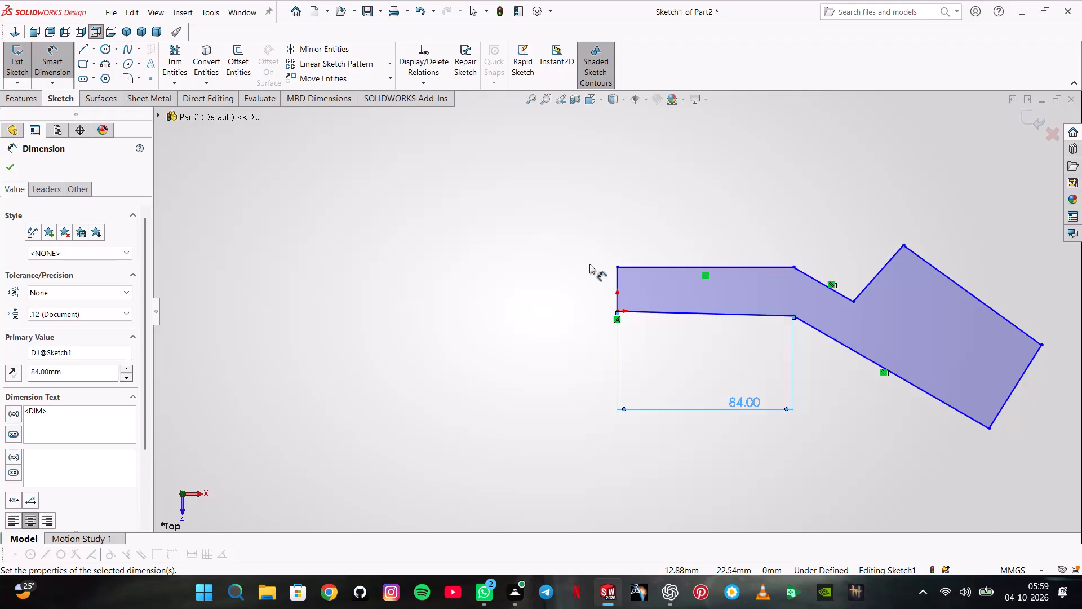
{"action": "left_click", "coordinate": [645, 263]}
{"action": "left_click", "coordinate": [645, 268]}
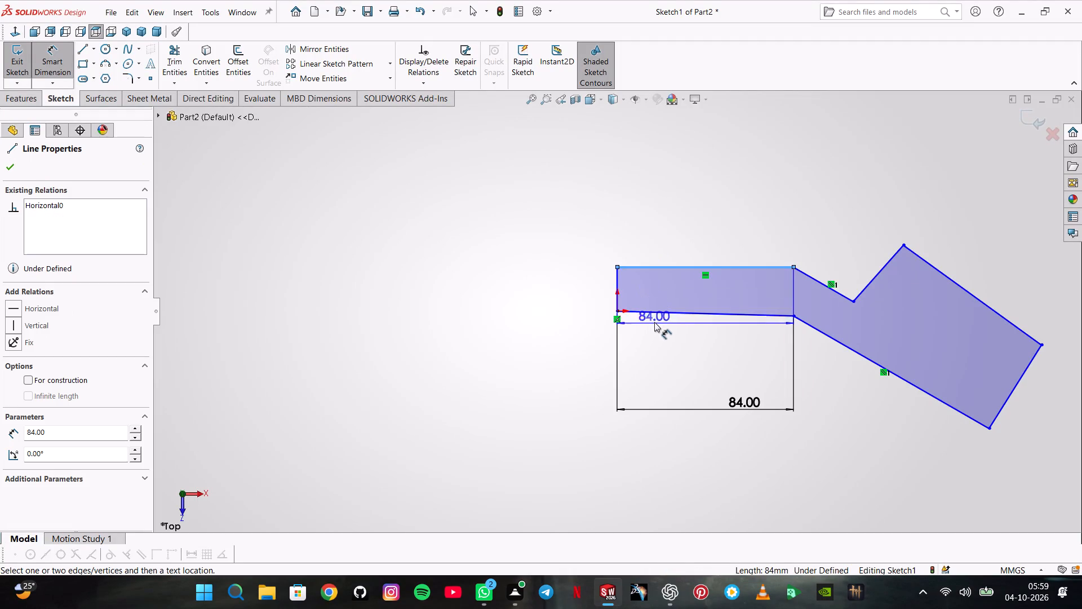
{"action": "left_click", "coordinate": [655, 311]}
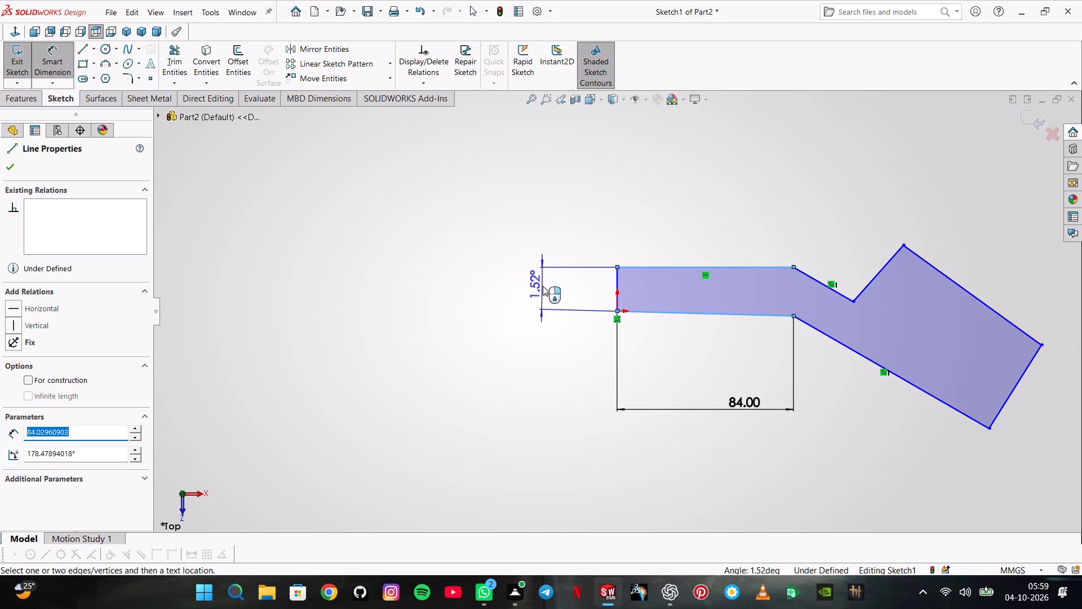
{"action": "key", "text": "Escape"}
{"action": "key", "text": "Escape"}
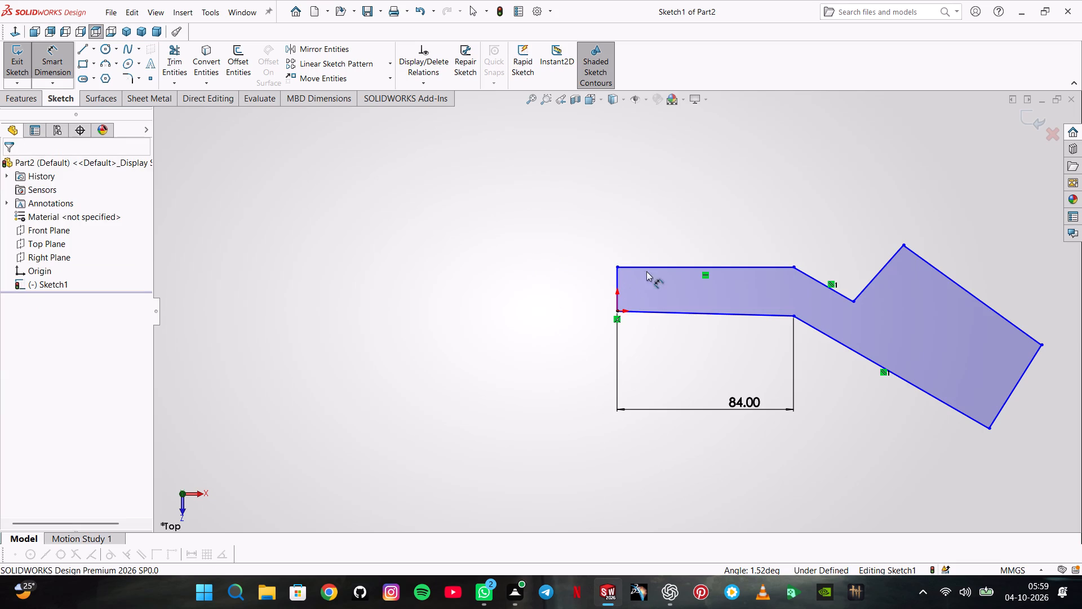
Add a horizontal relation to the arm's lower line that runs from the origin to the lower bend point.
{"action": "right_click", "coordinate": [755, 314]}
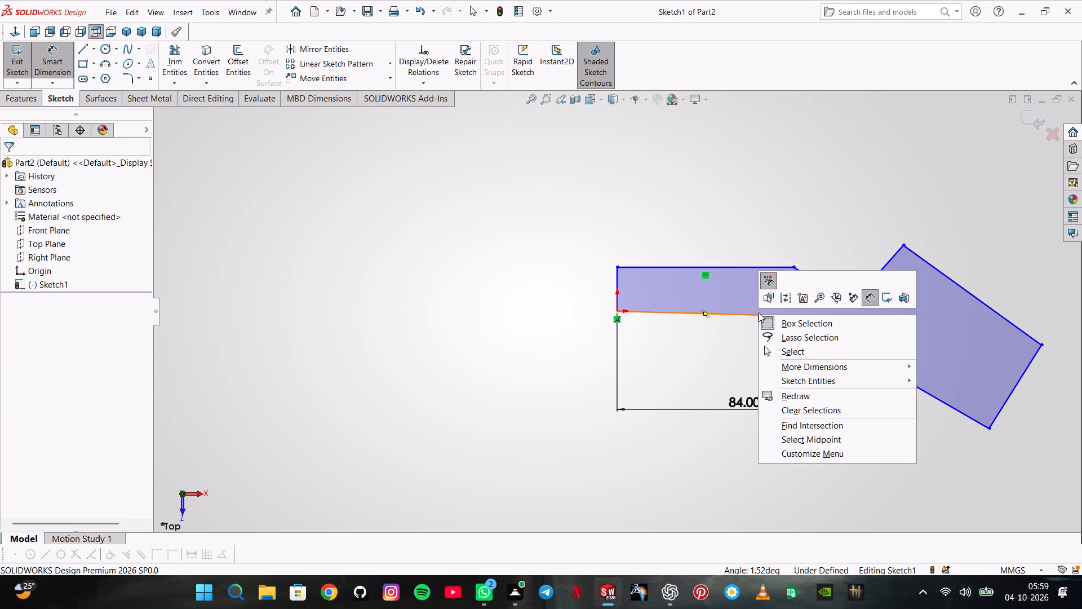
{"action": "key", "text": "Escape"}
{"action": "key", "text": "Escape"}
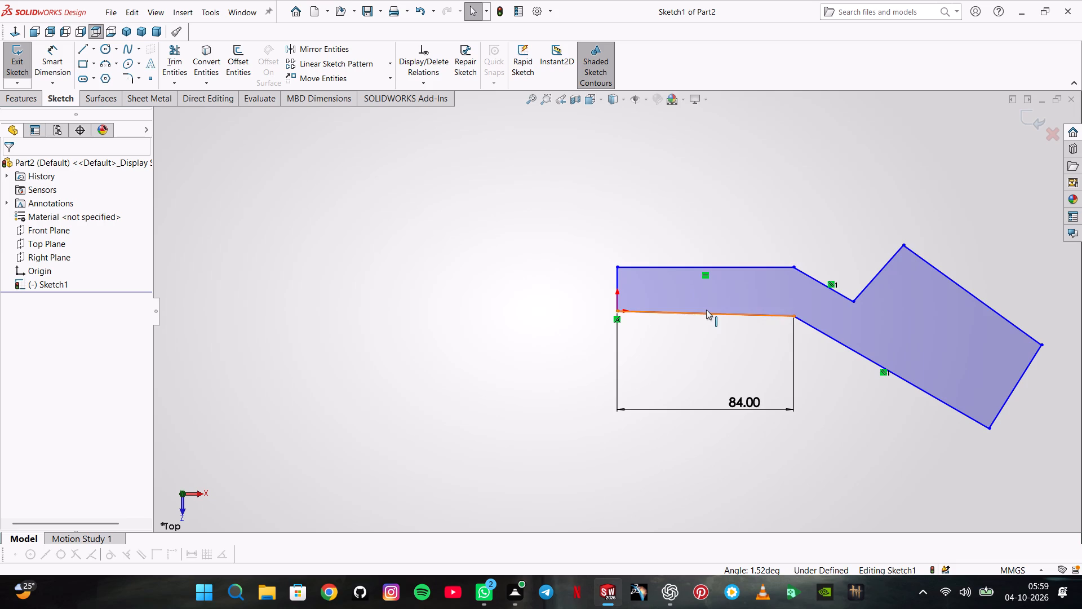
{"action": "right_click", "coordinate": [711, 314]}
{"action": "left_click", "coordinate": [722, 271]}
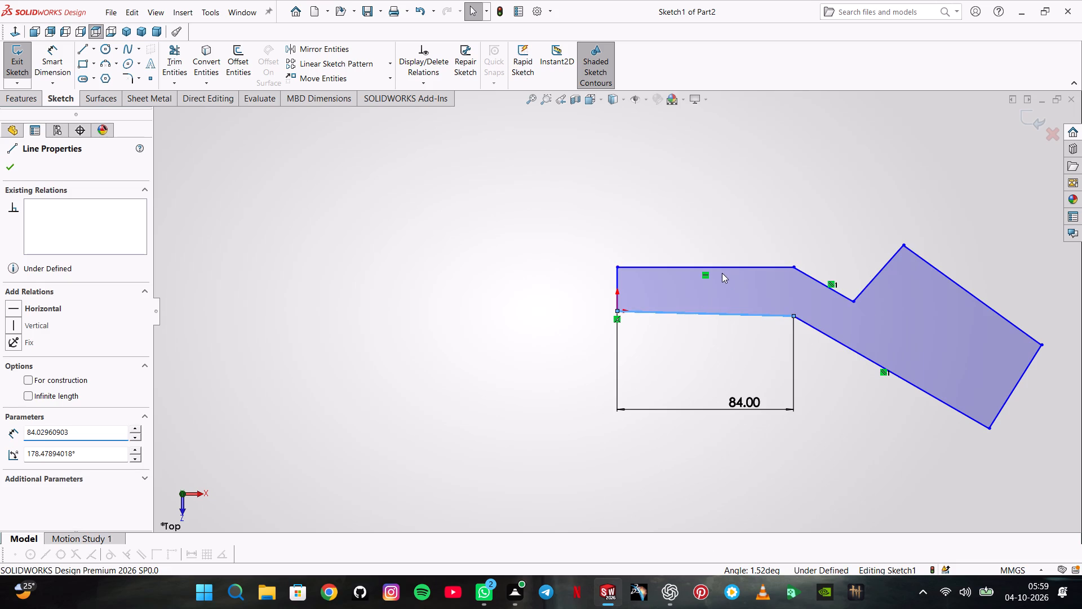
{"action": "right_click", "coordinate": [726, 313]}
{"action": "left_click", "coordinate": [739, 282]}
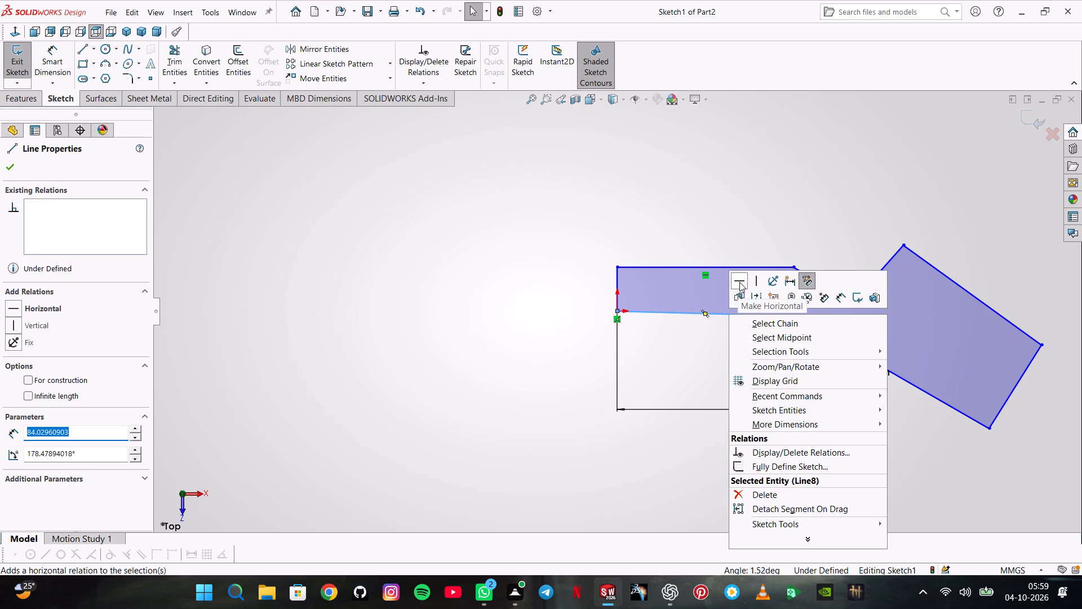
{"action": "key", "text": "Escape"}
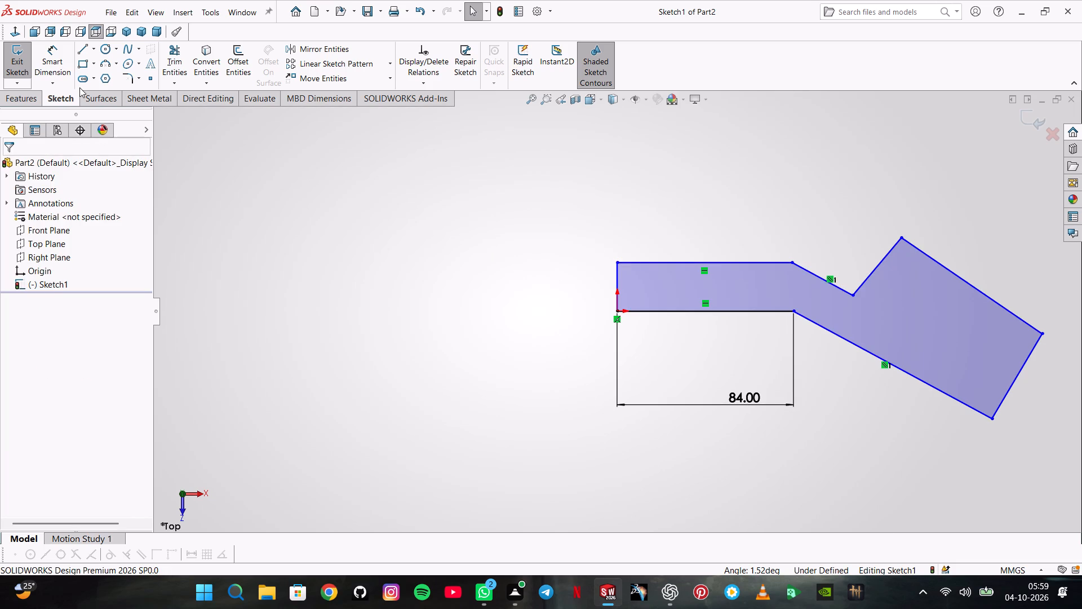
Dimension the vertical line at the origin as 10 mm.
{"action": "left_click", "coordinate": [65, 67]}
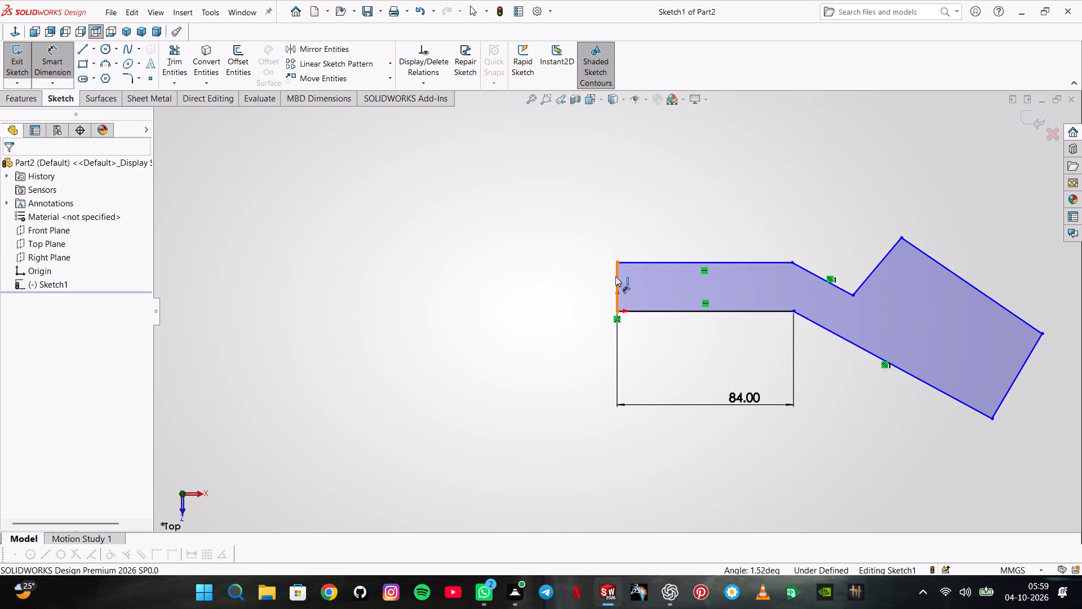
{"action": "left_click", "coordinate": [615, 276]}
{"action": "left_click", "coordinate": [562, 289]}
{"action": "type", "text": "10"}
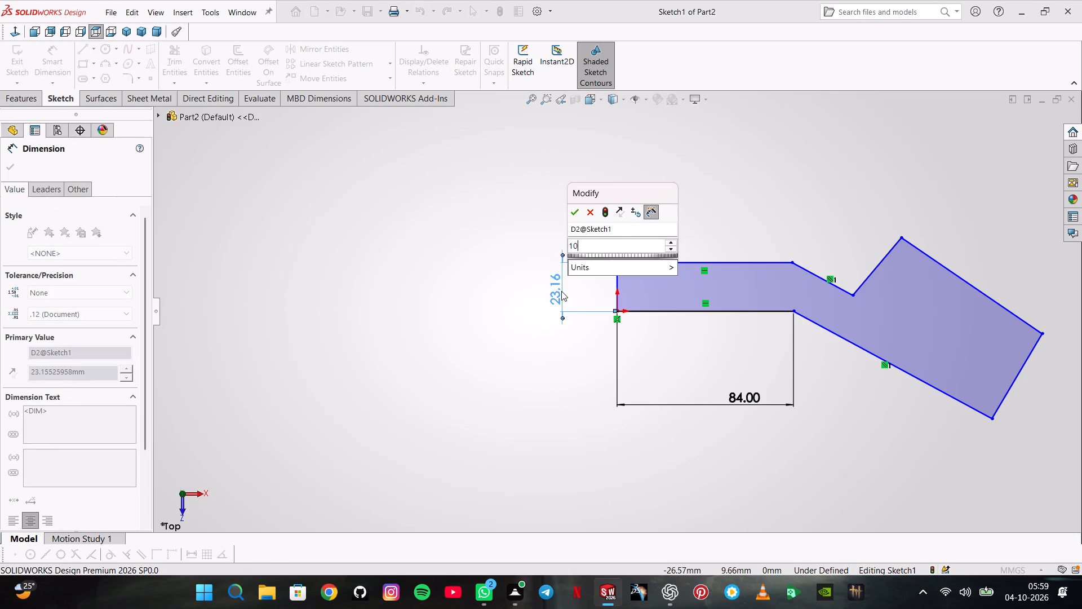
{"action": "key", "text": "Return"}
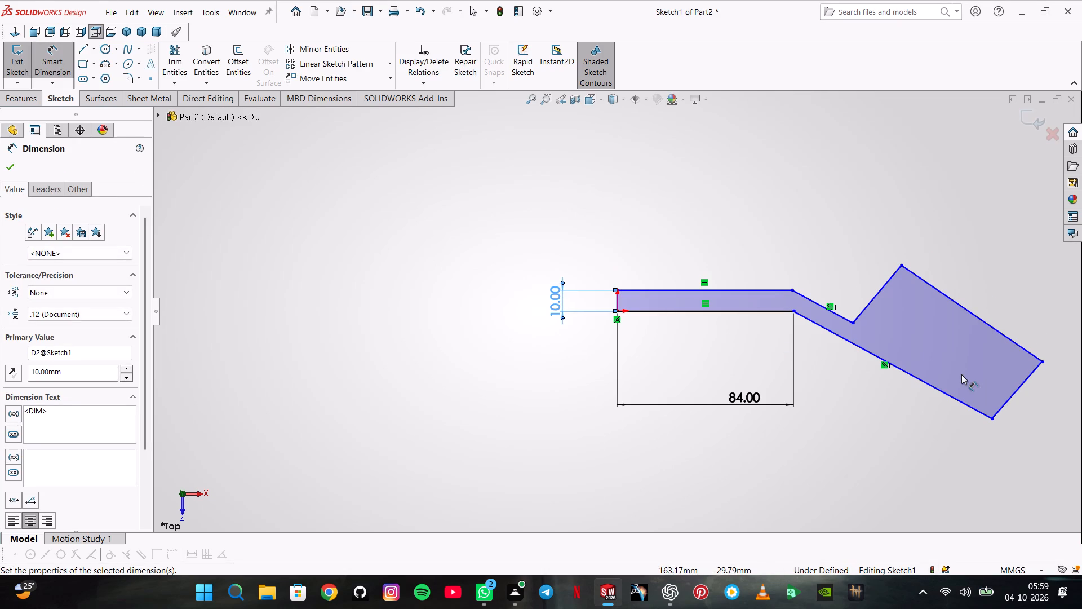
Dimension the angle between the lower sloped line and the lower horizontal line as 35 degrees.
{"action": "left_click", "coordinate": [928, 387]}
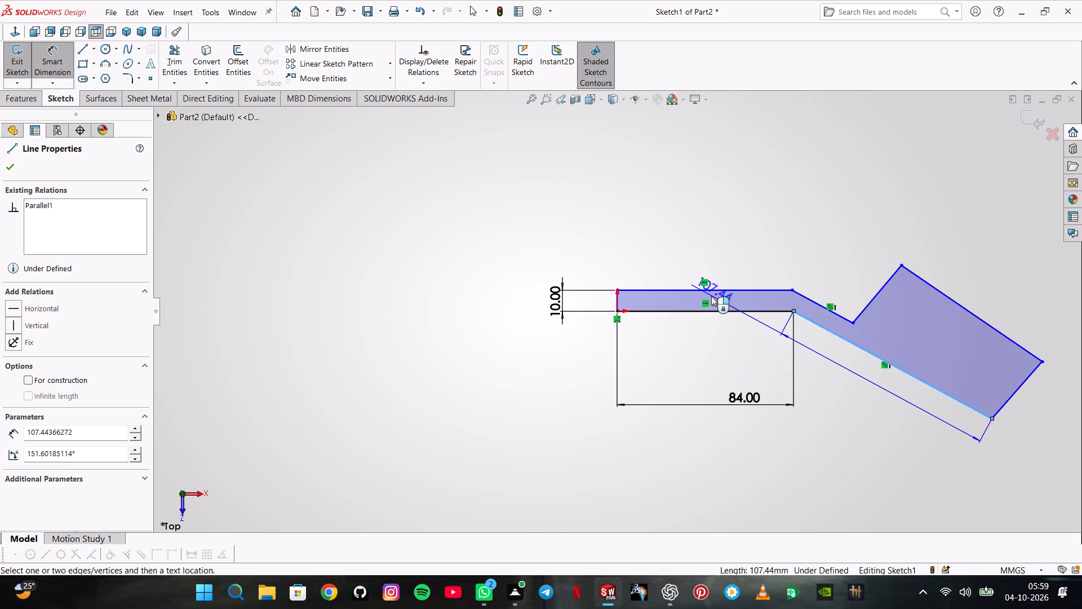
{"action": "left_click", "coordinate": [707, 310]}
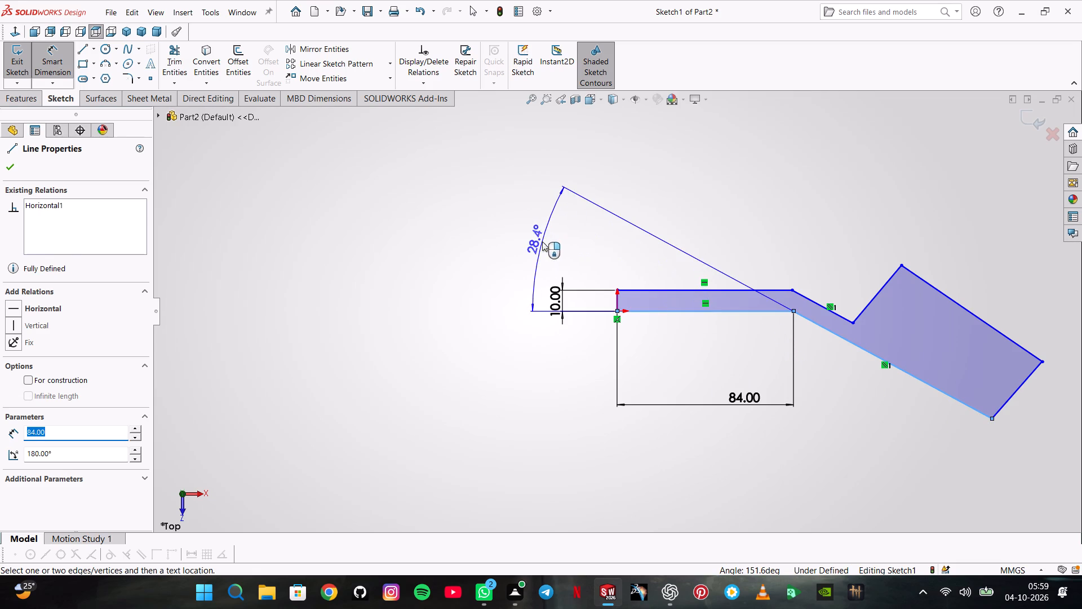
{"action": "left_click", "coordinate": [526, 248]}
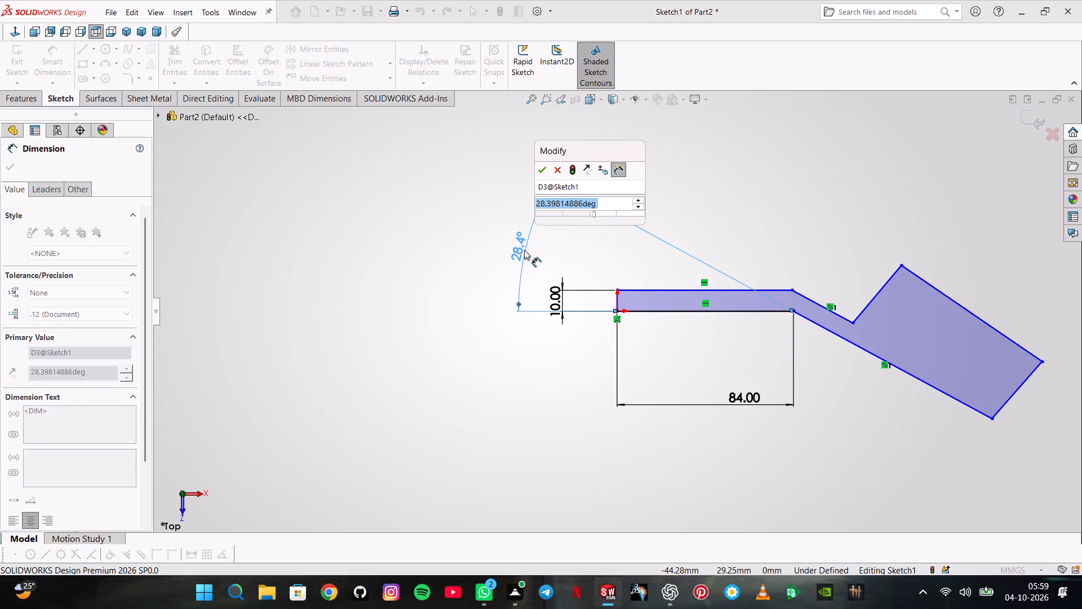
{"action": "key", "text": "3"}
{"action": "key", "text": "5"}
{"action": "key", "text": "Return"}
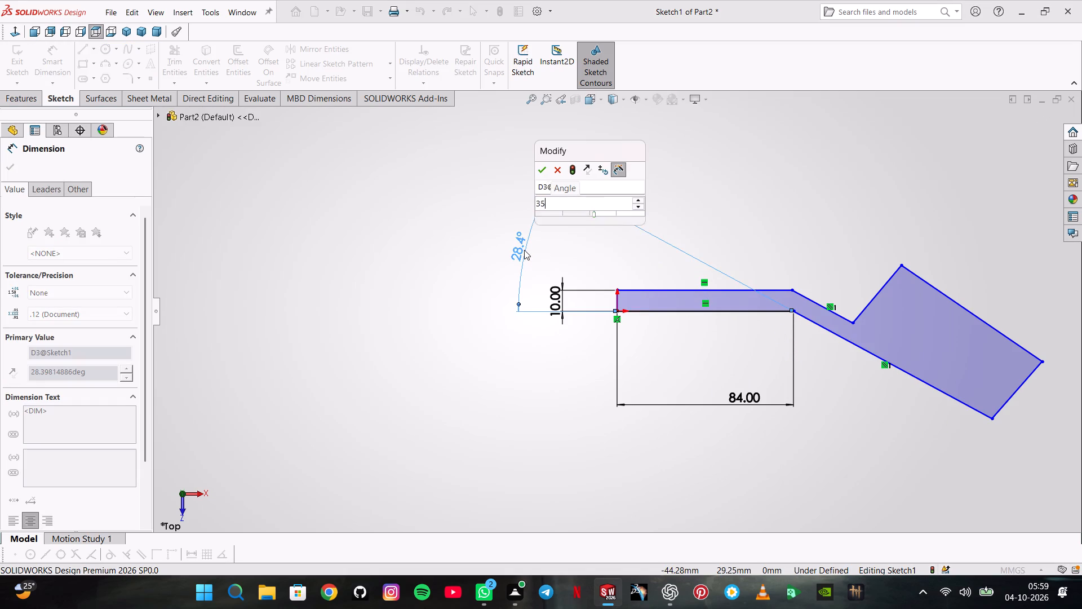
Dimension the distance between the two parallel sloped lines after the bend as 10 mm.
{"action": "left_click", "coordinate": [832, 319]}
{"action": "left_click", "coordinate": [826, 333]}
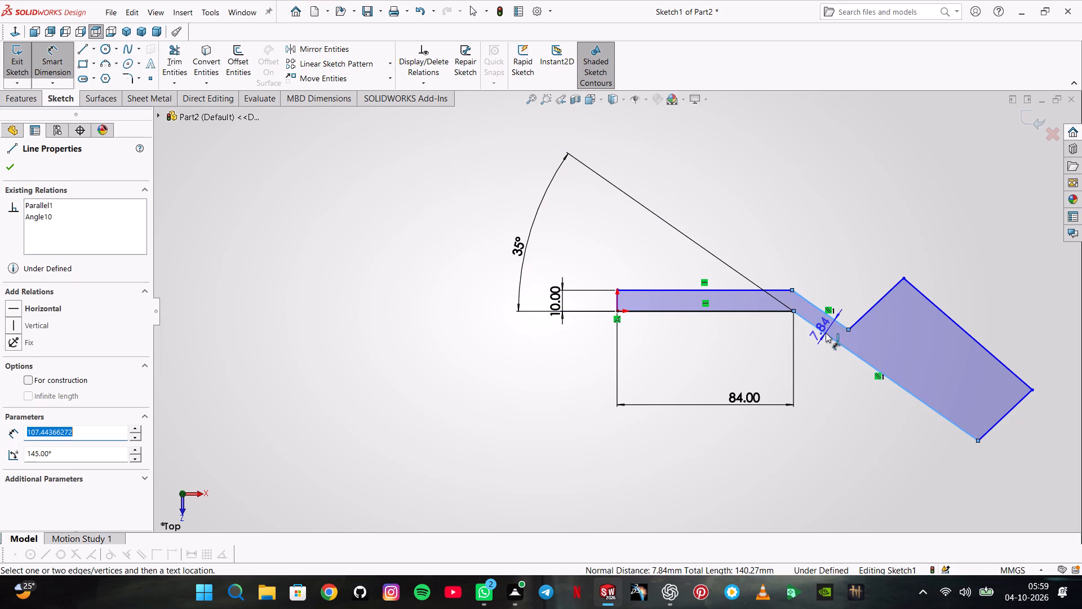
{"action": "left_click", "coordinate": [882, 348]}
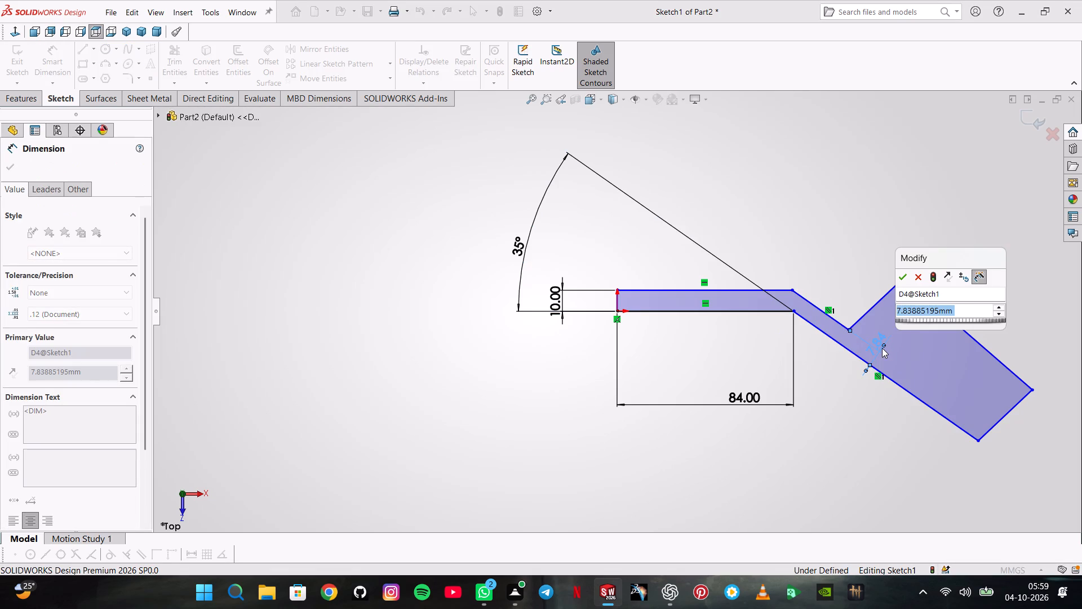
{"action": "type", "text": "10"}
{"action": "key", "text": "Return"}
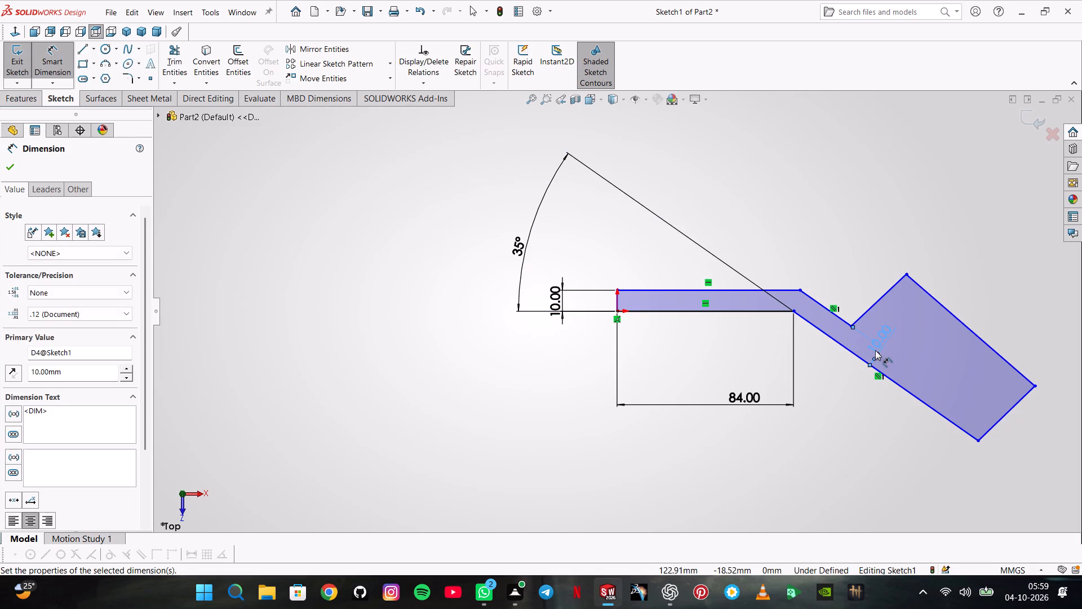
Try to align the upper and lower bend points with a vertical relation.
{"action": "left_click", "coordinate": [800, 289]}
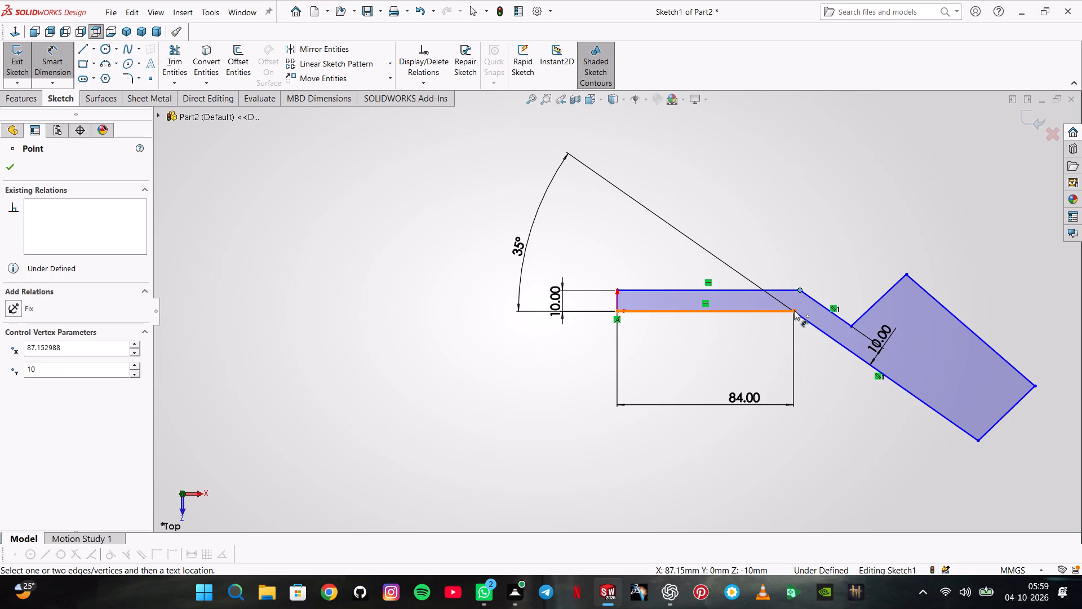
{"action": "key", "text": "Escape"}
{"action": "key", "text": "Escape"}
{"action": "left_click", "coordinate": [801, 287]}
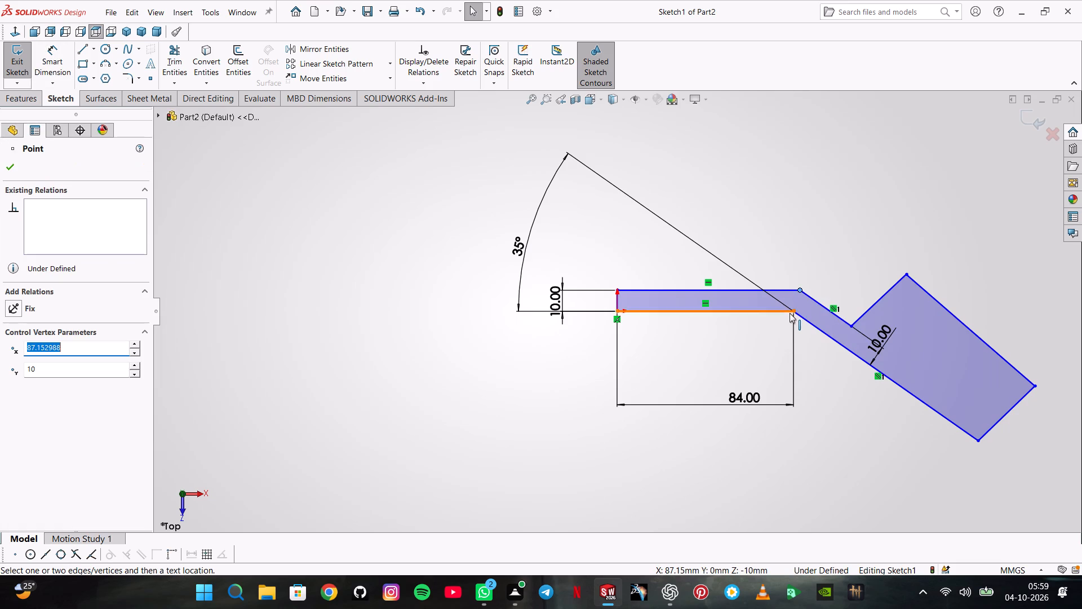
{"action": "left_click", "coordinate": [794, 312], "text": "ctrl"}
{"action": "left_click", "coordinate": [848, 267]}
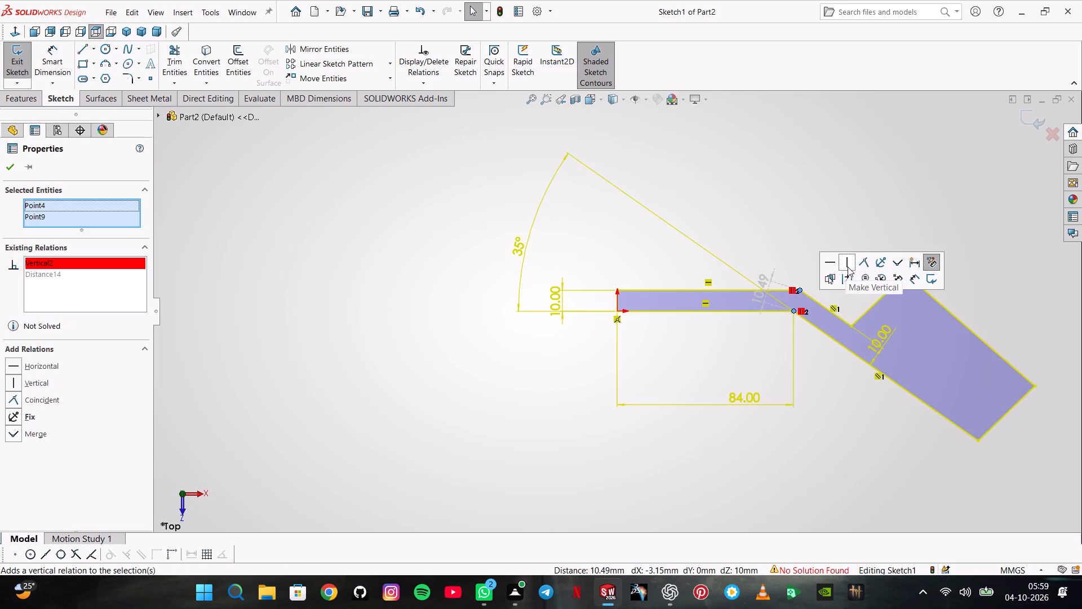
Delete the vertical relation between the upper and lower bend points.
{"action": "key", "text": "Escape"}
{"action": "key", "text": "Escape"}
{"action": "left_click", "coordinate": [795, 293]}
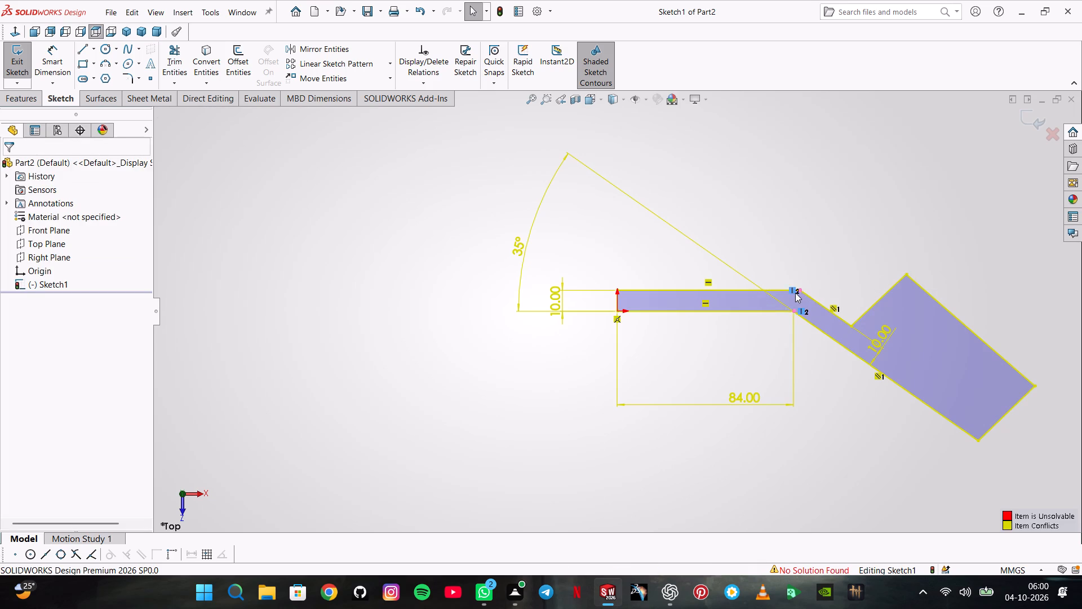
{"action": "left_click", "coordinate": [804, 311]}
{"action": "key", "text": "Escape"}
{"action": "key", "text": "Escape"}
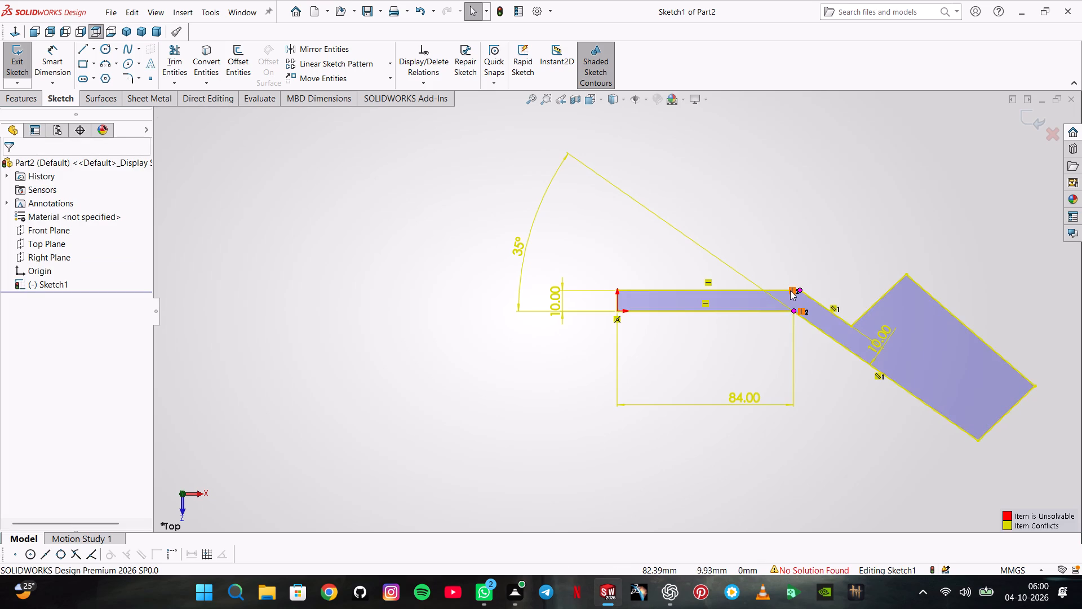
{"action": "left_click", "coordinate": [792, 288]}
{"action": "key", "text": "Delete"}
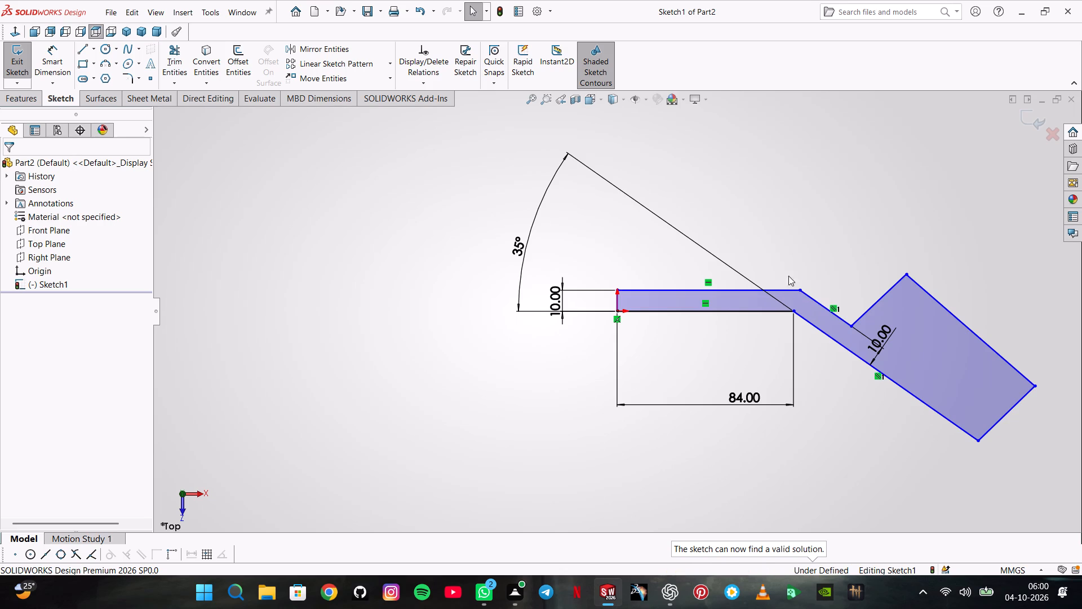
Dimension the distance from the lower bend point to the block's outer end line as 65 mm.
{"action": "left_click", "coordinate": [59, 56]}
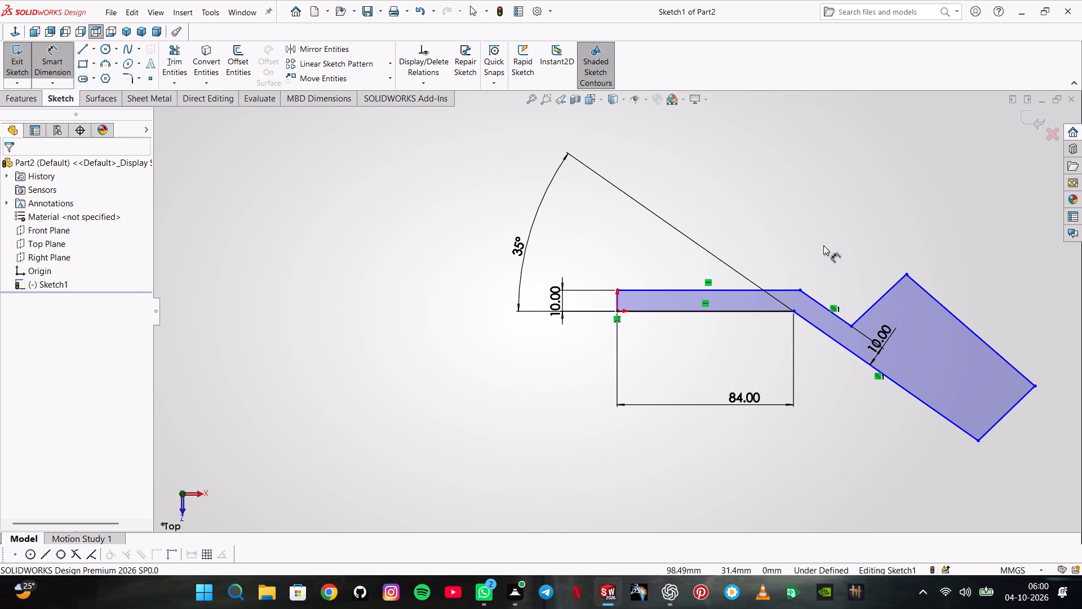
{"action": "left_click", "coordinate": [794, 306]}
{"action": "left_click", "coordinate": [794, 313]}
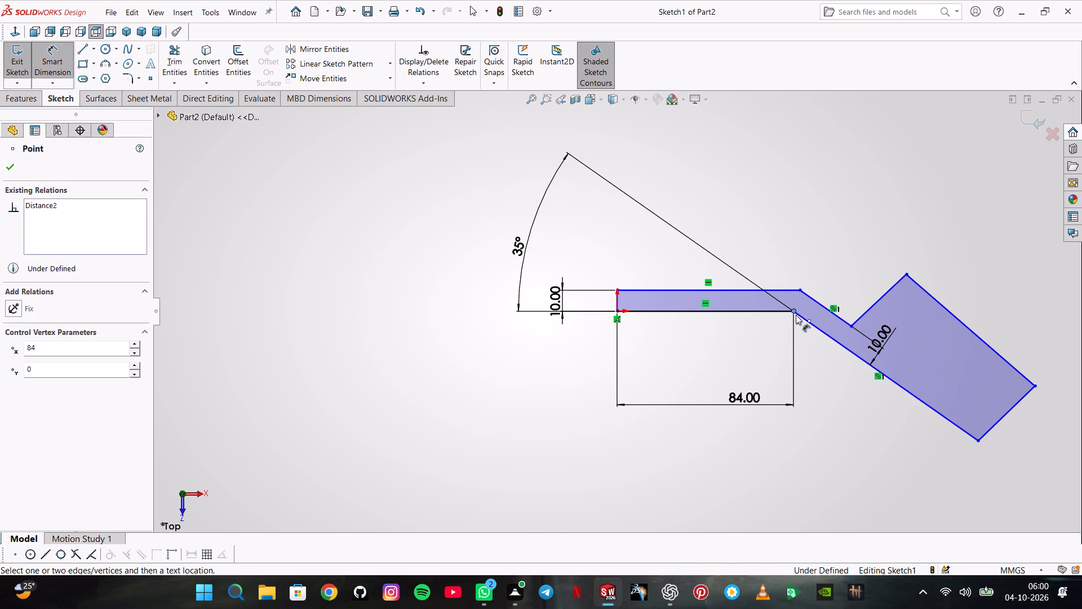
{"action": "left_click", "coordinate": [1014, 407]}
{"action": "left_click", "coordinate": [982, 273]}
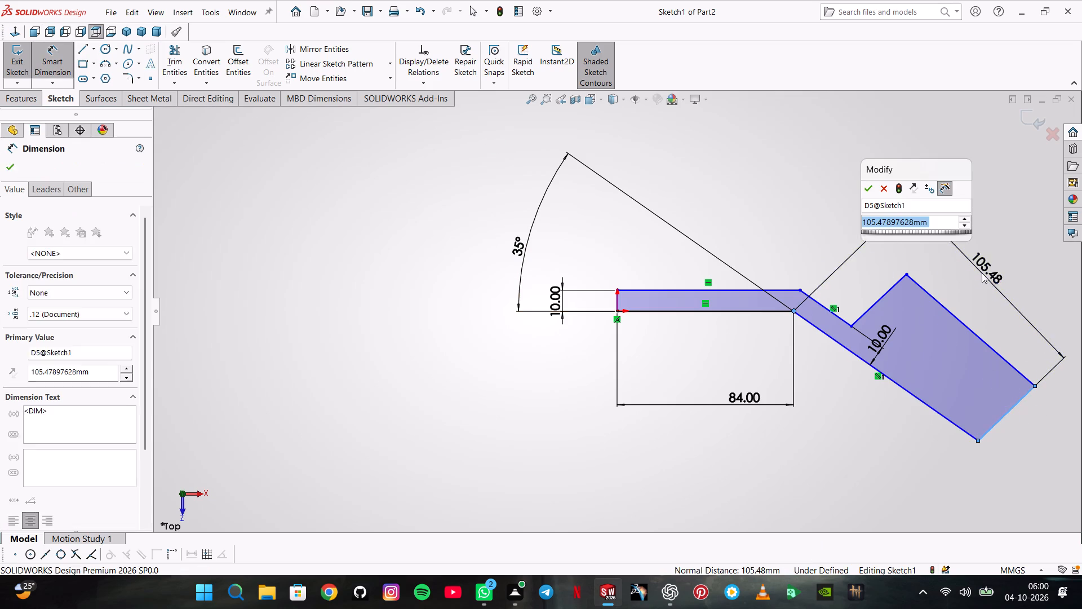
{"action": "type", "text": "65"}
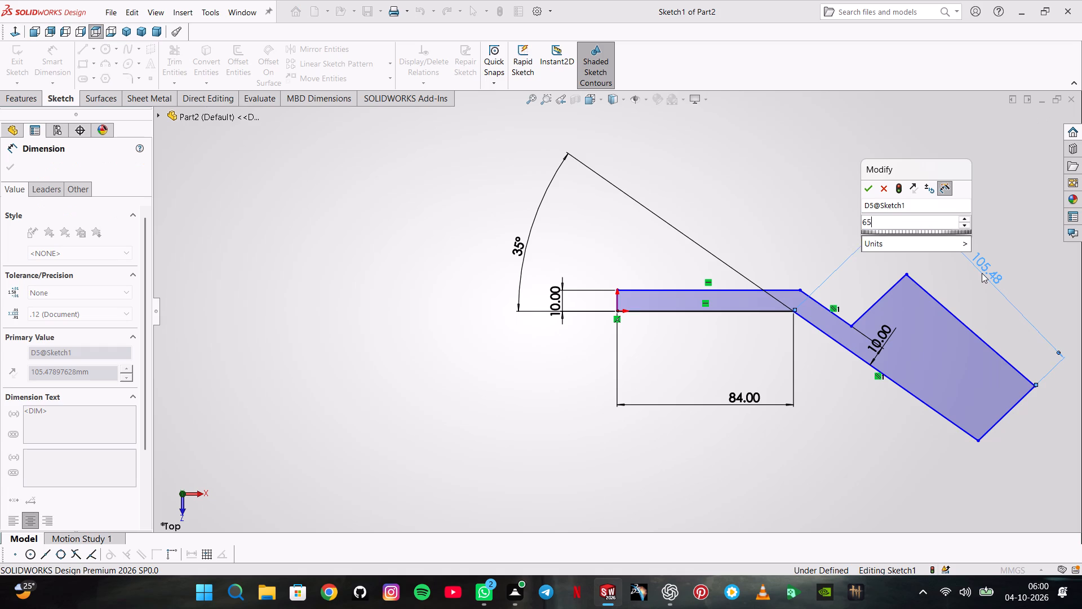
{"action": "key", "text": "Return"}
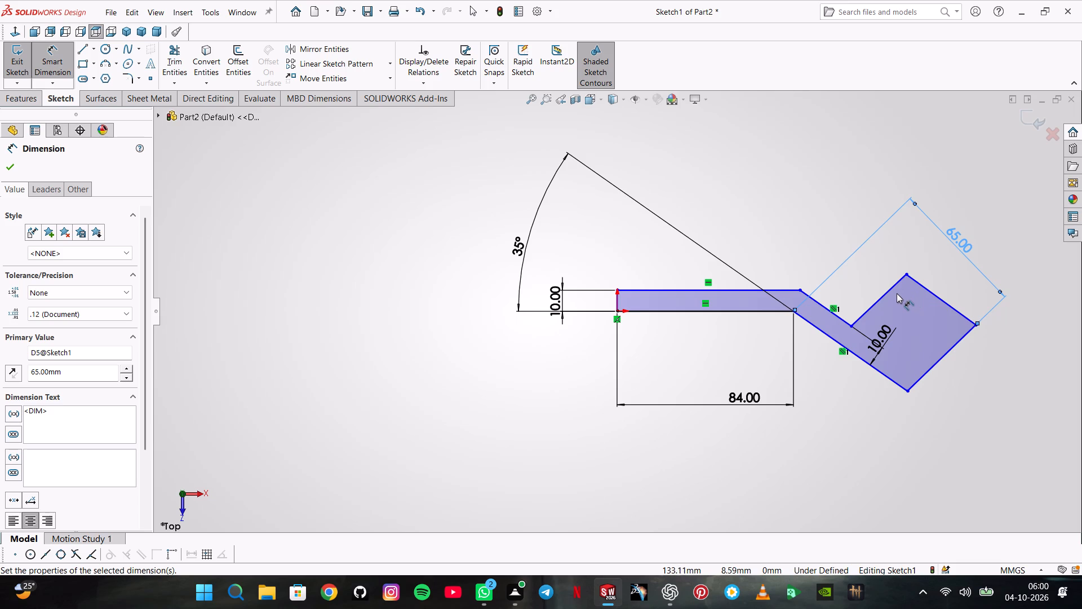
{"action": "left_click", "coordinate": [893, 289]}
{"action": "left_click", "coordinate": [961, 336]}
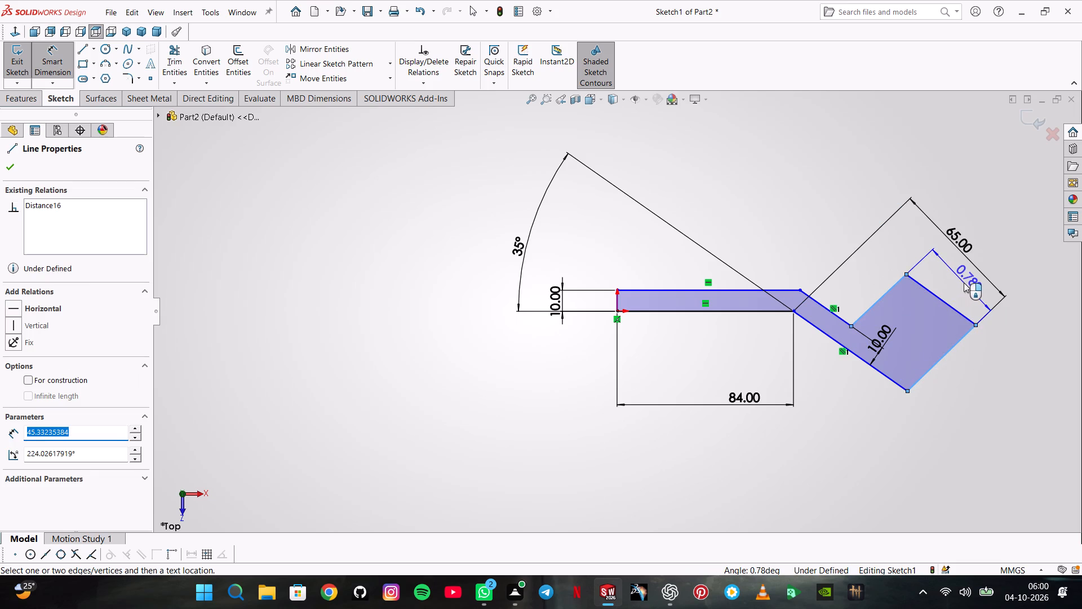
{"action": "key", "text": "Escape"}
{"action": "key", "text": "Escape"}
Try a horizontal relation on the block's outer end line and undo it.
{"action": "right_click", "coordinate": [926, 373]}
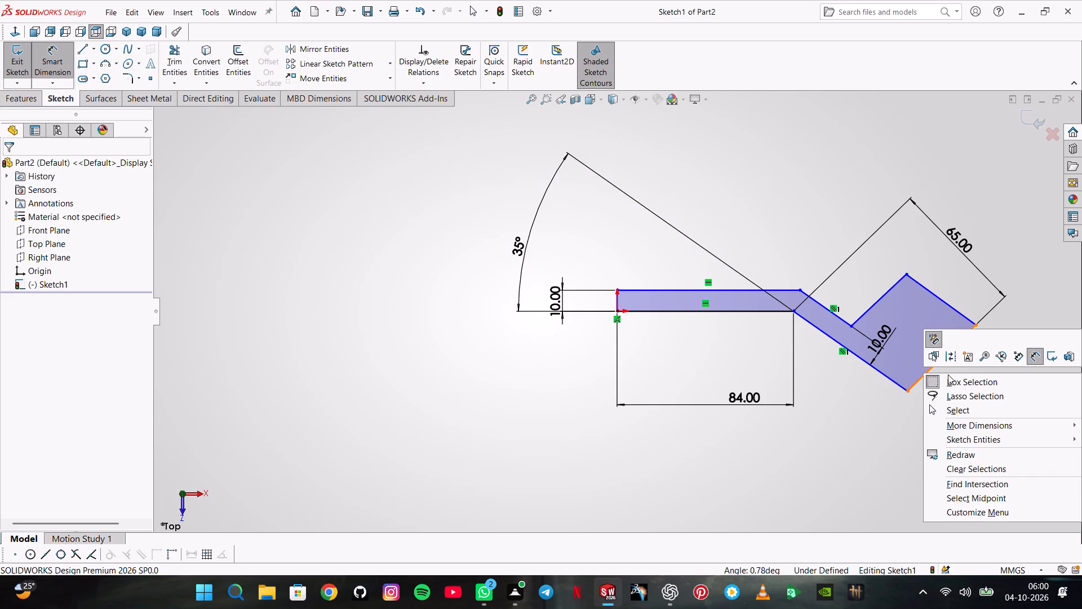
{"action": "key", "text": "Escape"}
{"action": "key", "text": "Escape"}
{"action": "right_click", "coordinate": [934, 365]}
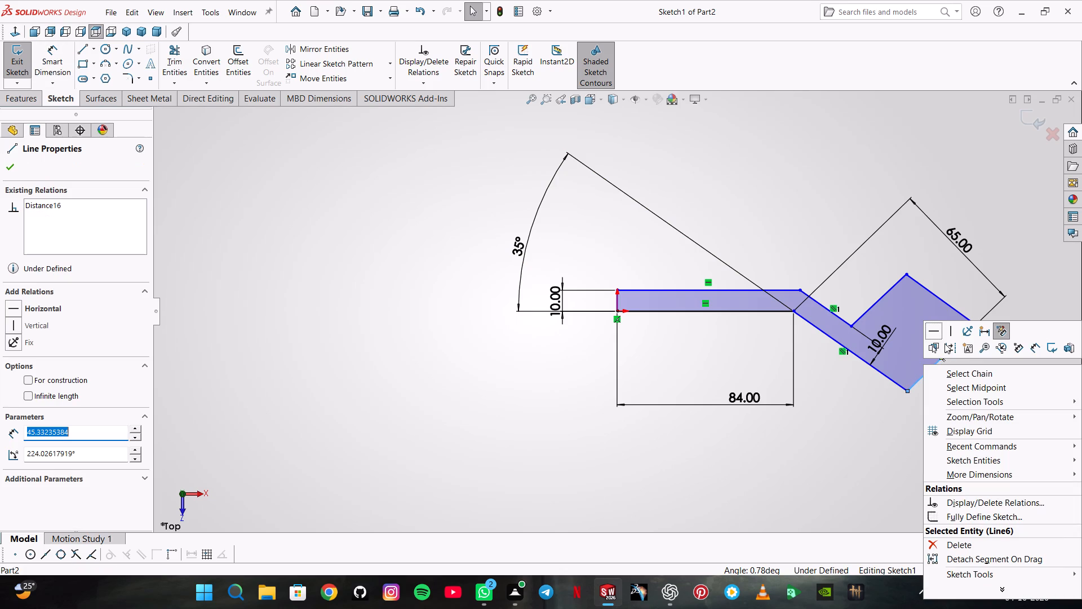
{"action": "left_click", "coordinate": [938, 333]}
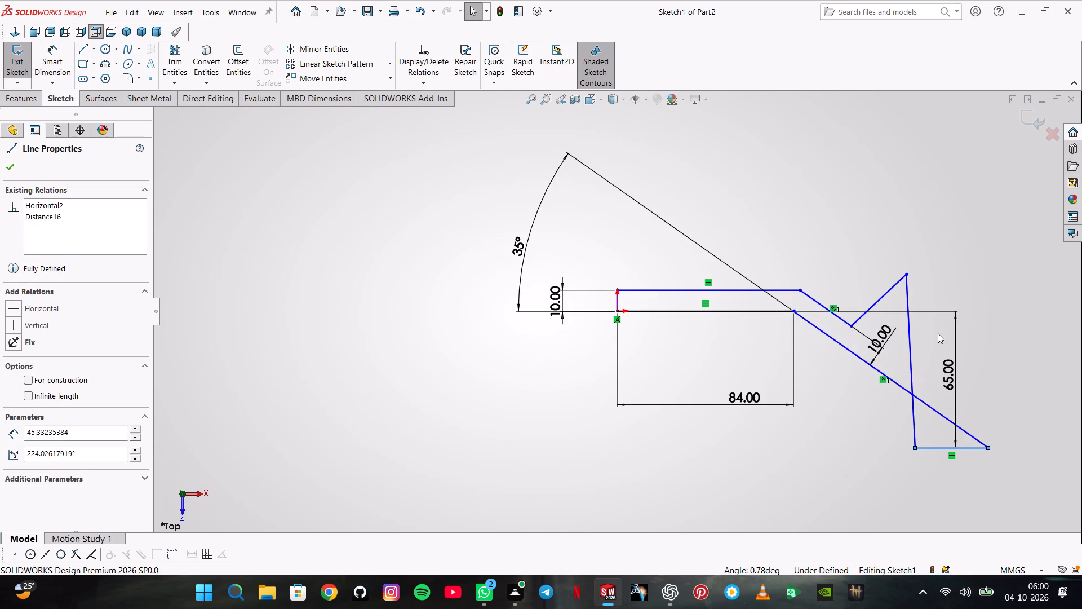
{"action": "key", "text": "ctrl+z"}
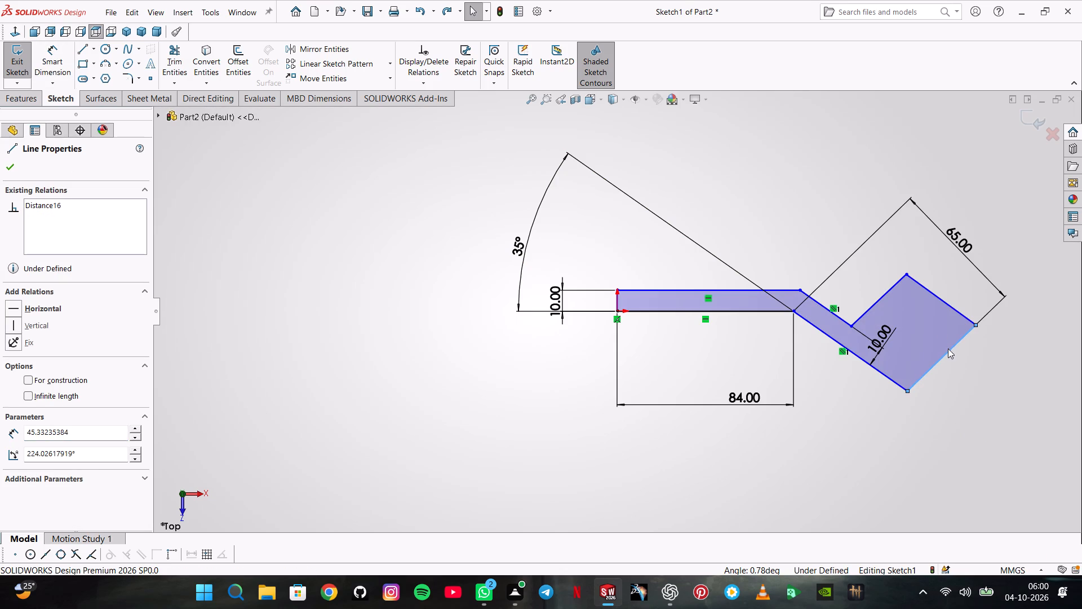
Apply a vertical relation to the profile's connected lines, starting from the block's outer end line.
{"action": "right_click", "coordinate": [948, 348]}
{"action": "left_click", "coordinate": [966, 324]}
{"action": "key", "text": "Escape"}
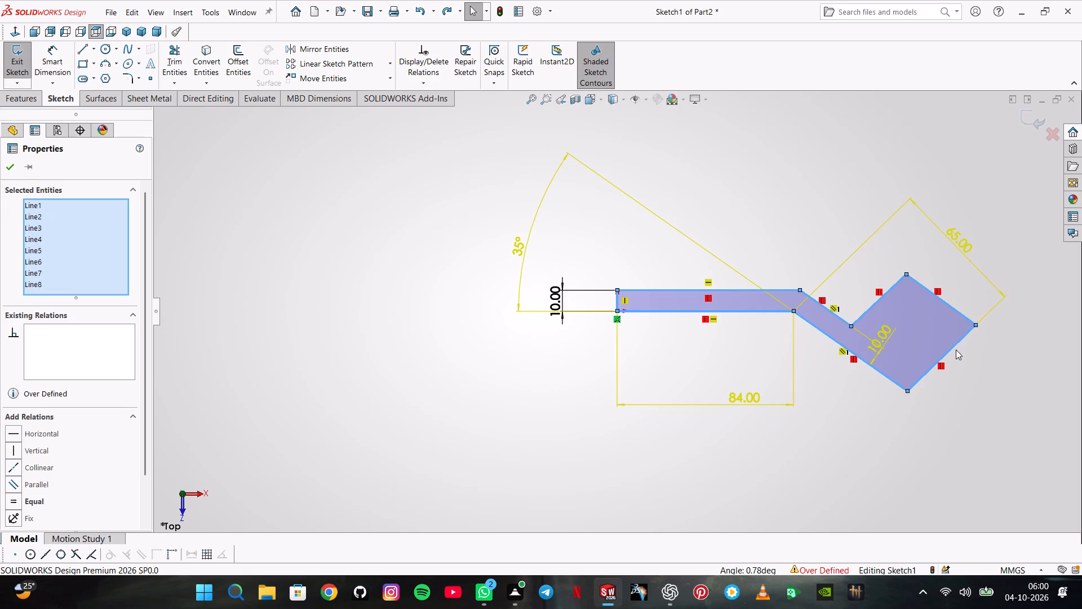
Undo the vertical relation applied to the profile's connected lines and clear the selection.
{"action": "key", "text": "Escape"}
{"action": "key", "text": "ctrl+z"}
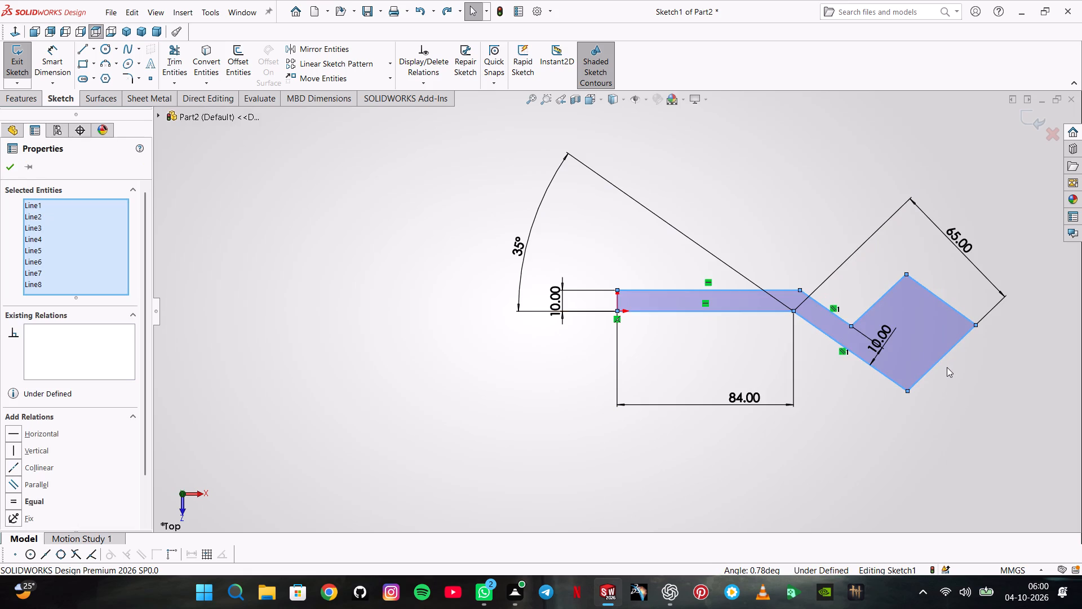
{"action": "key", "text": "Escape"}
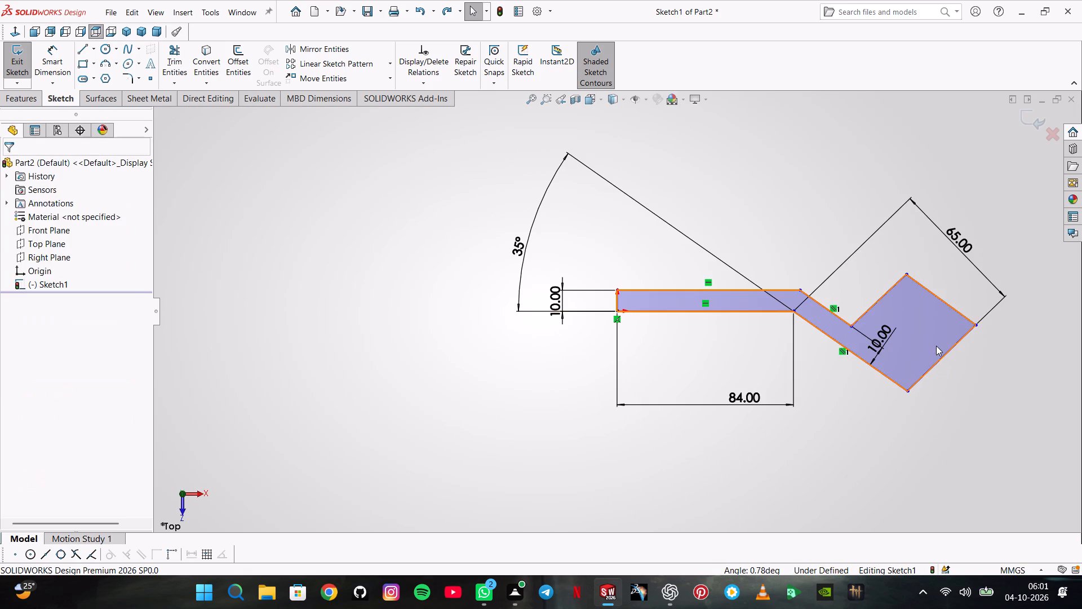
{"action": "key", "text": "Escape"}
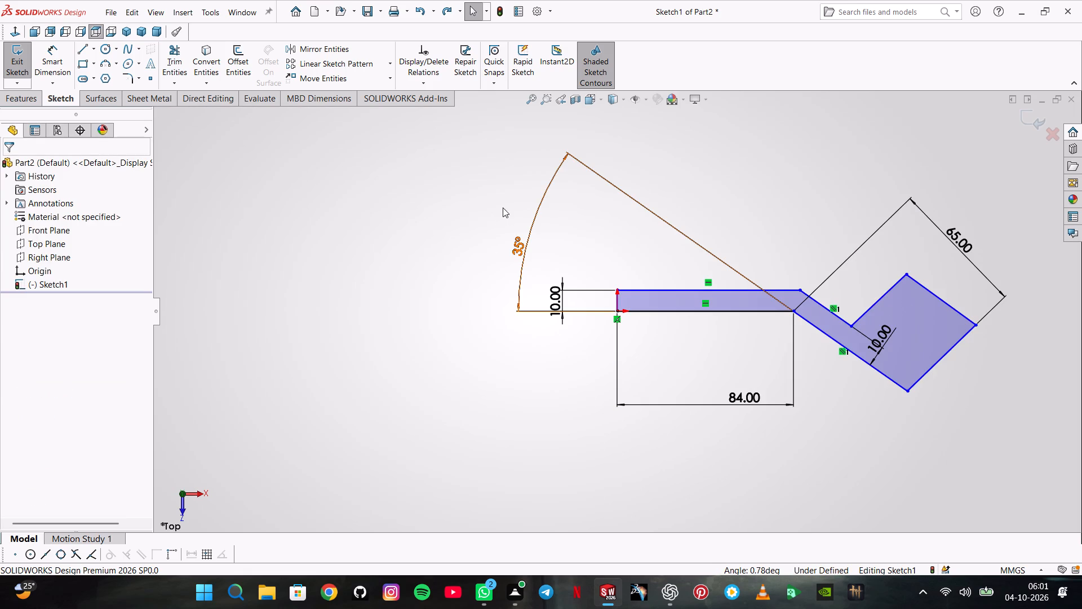
Trim away the end block's inner side, upper side and outer end line, keeping the two sloped arm lines.
{"action": "left_click", "coordinate": [179, 65]}
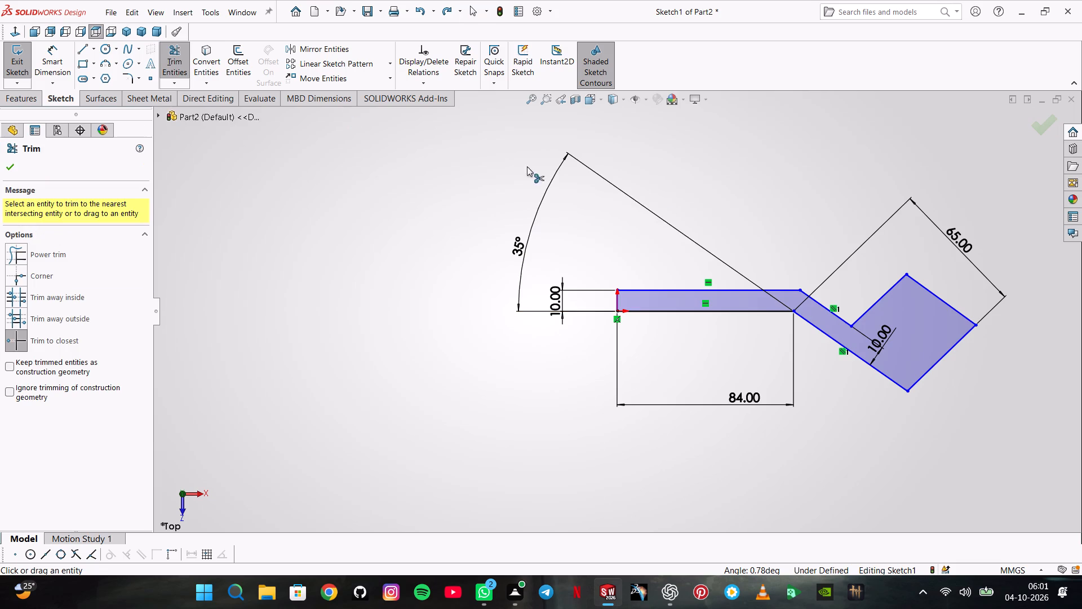
{"action": "left_click", "coordinate": [885, 300]}
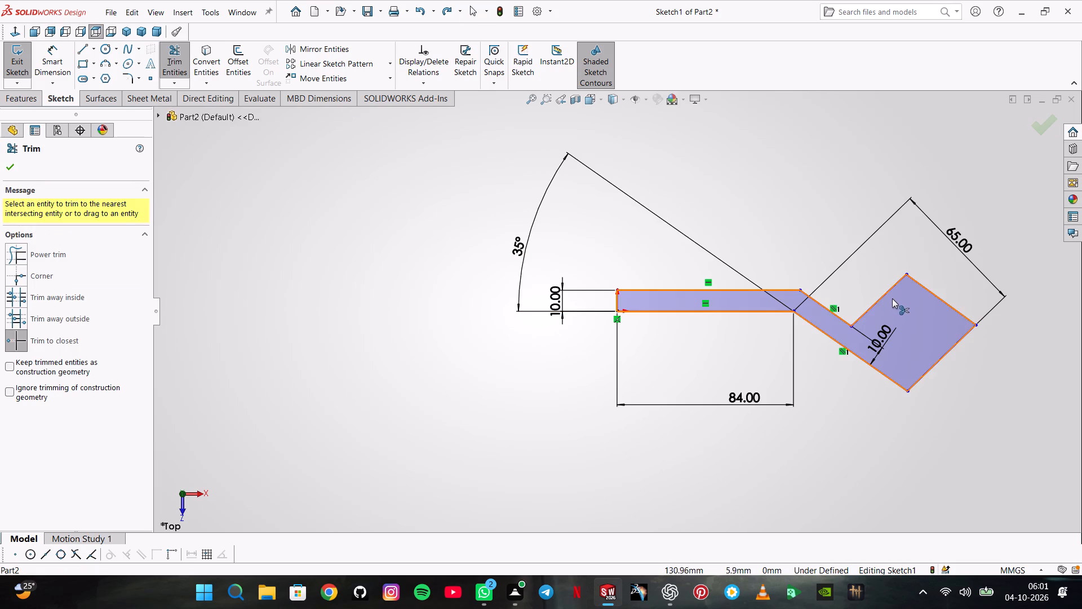
{"action": "left_click", "coordinate": [892, 289]}
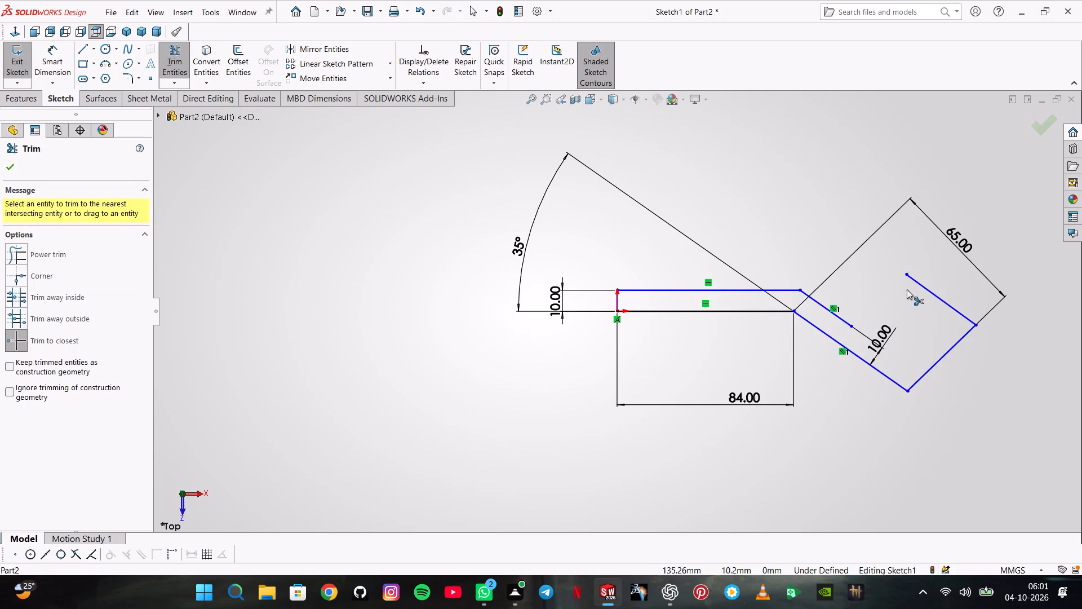
{"action": "left_click", "coordinate": [920, 285]}
{"action": "left_click", "coordinate": [954, 346]}
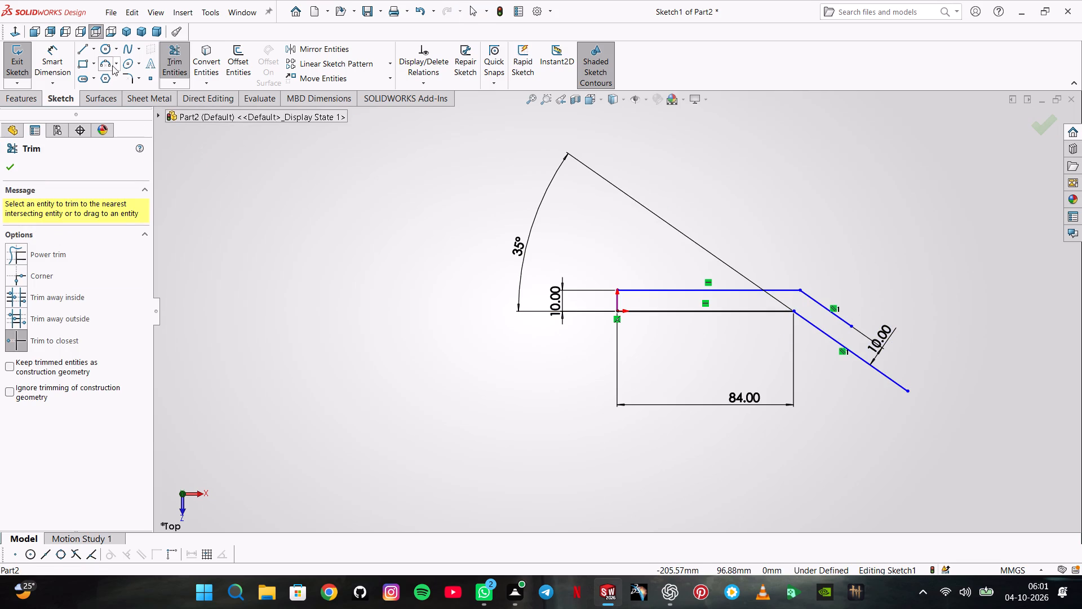
Dimension the lower sloped line between its two endpoints, aligned with the line, as 65 mm.
{"action": "left_click", "coordinate": [54, 62]}
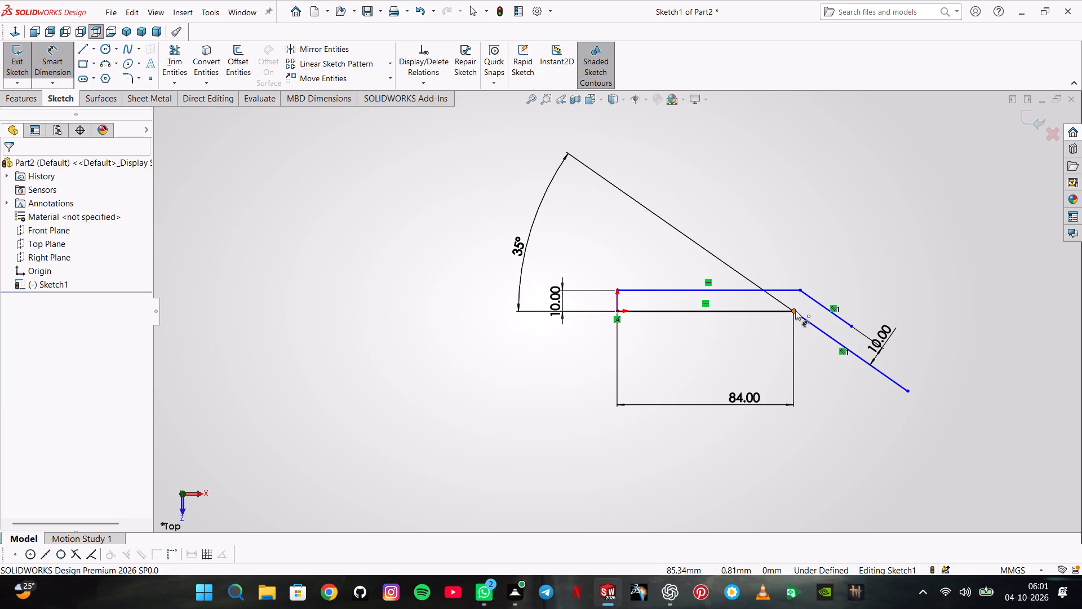
{"action": "left_click", "coordinate": [795, 310]}
{"action": "left_click", "coordinate": [911, 392]}
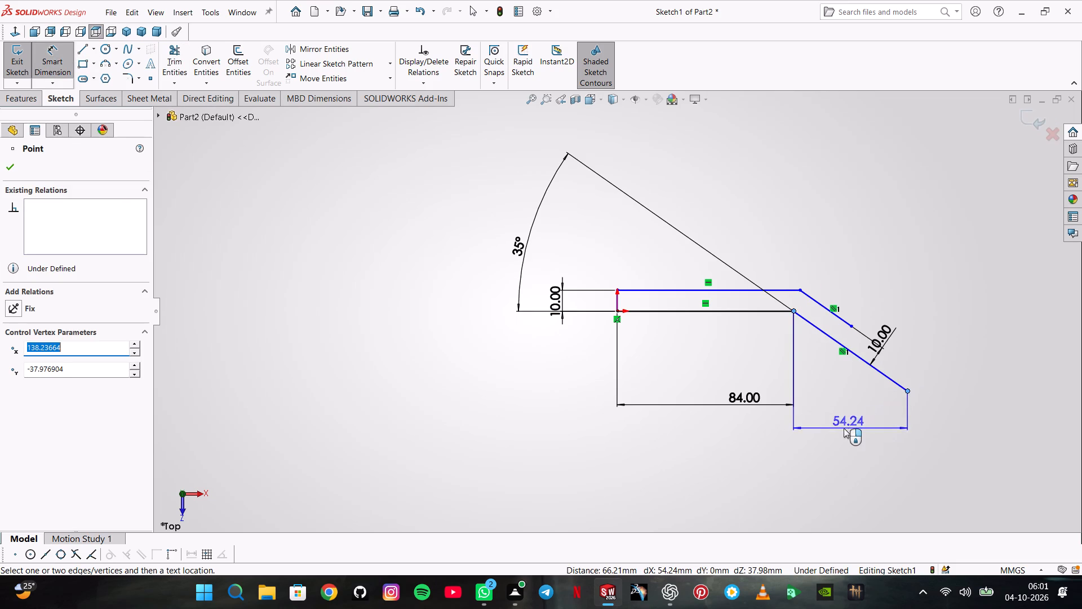
{"action": "left_click", "coordinate": [818, 357]}
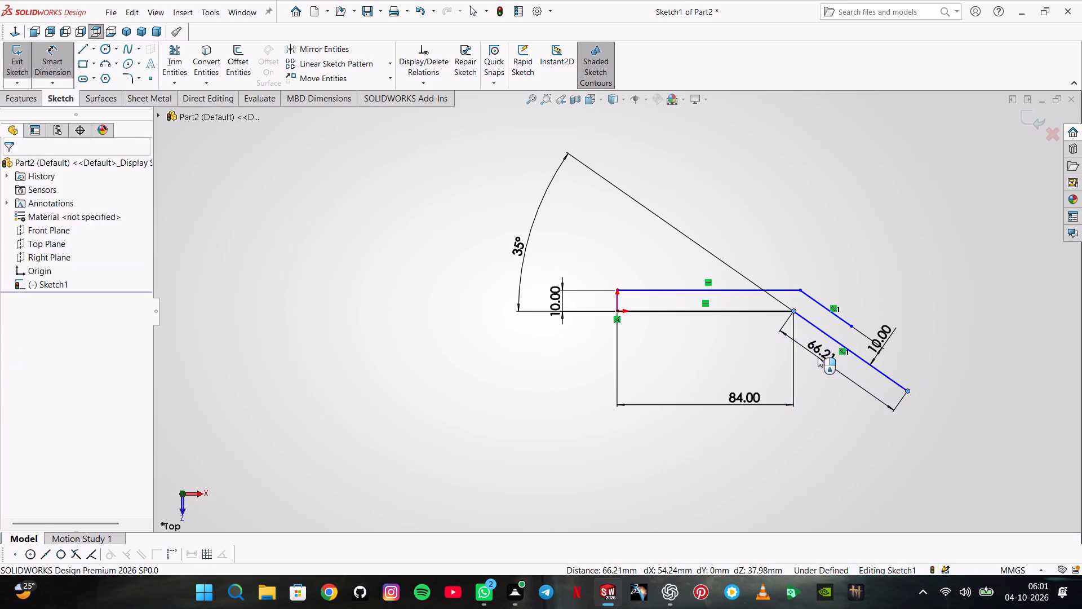
{"action": "type", "text": "65"}
{"action": "key", "text": "Return"}
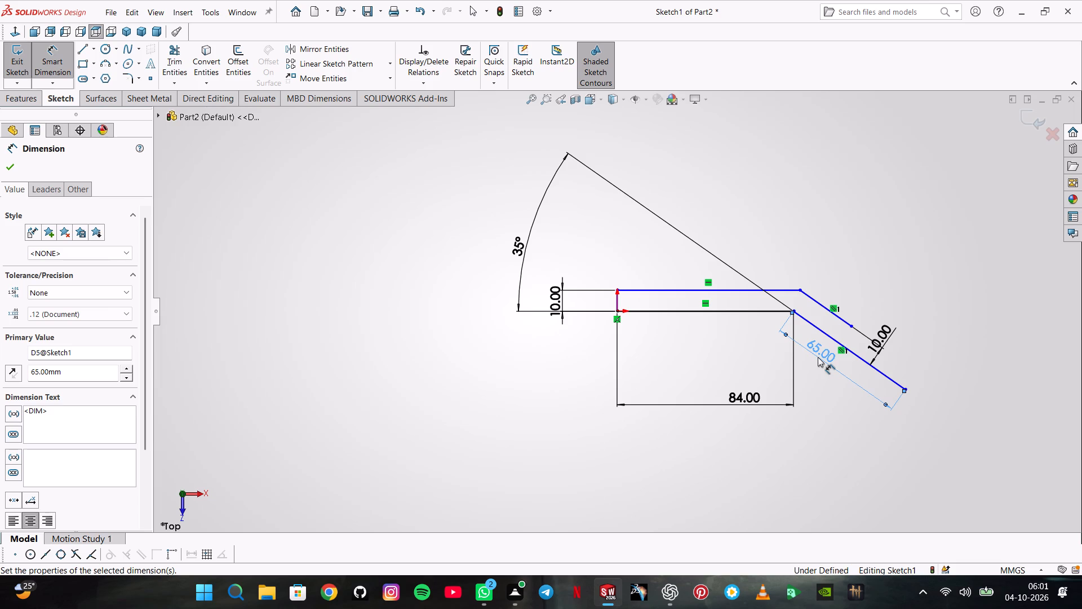
{"action": "key", "text": "Escape"}
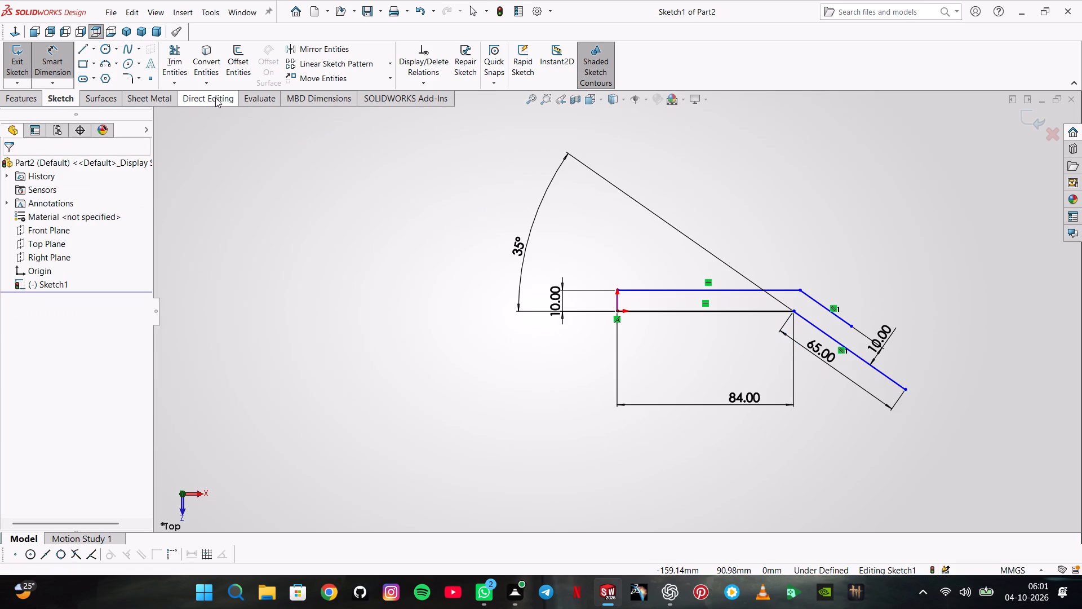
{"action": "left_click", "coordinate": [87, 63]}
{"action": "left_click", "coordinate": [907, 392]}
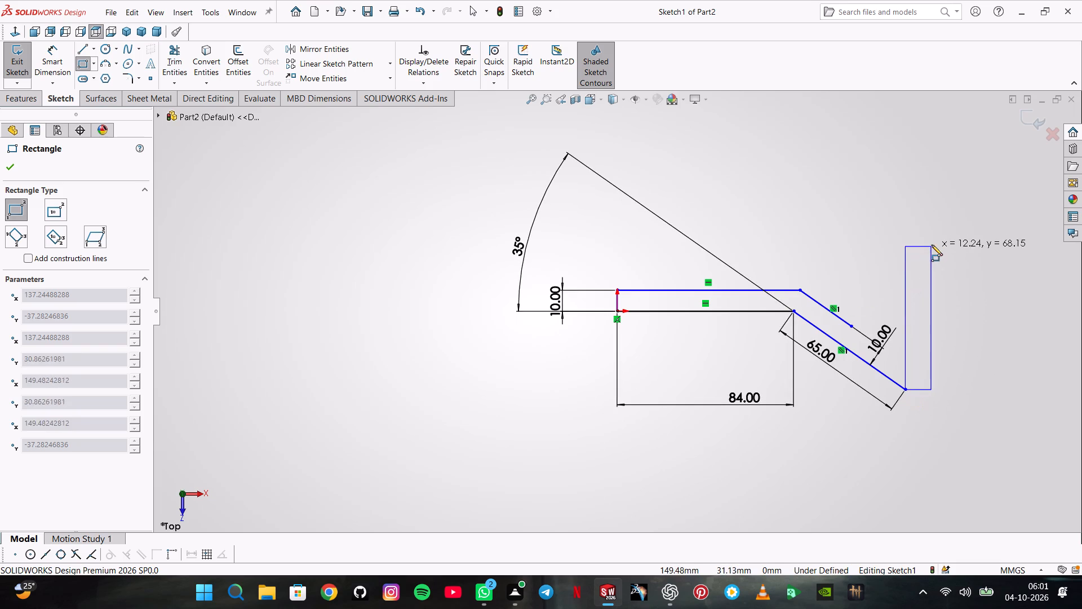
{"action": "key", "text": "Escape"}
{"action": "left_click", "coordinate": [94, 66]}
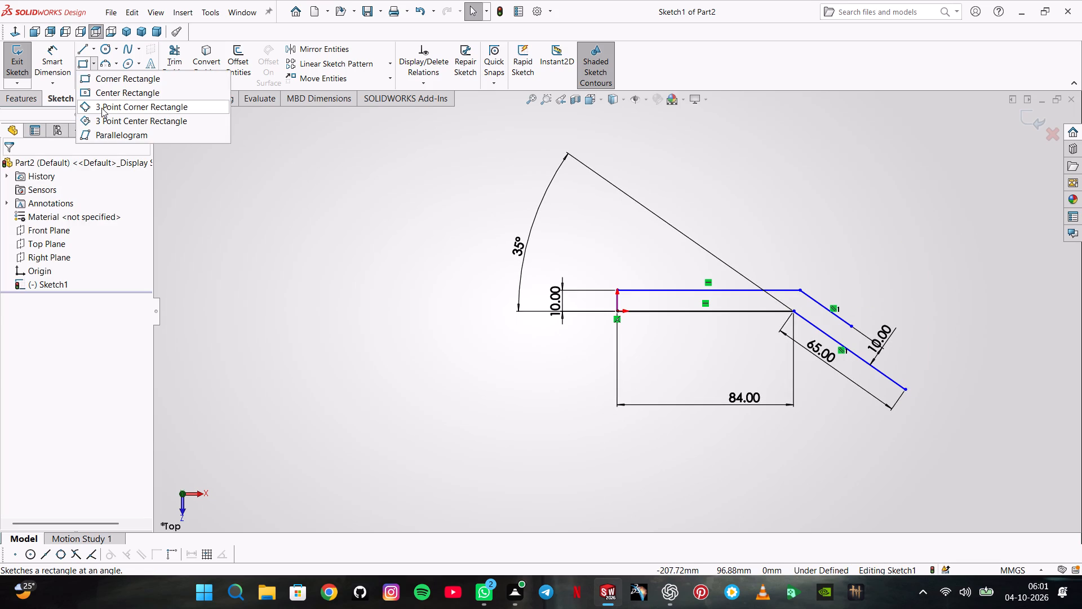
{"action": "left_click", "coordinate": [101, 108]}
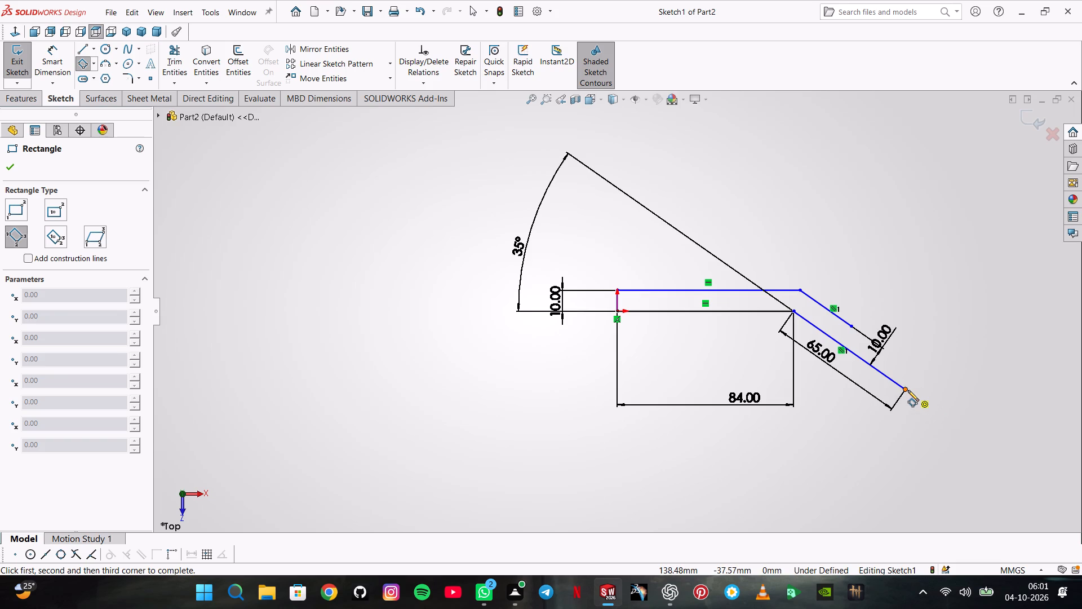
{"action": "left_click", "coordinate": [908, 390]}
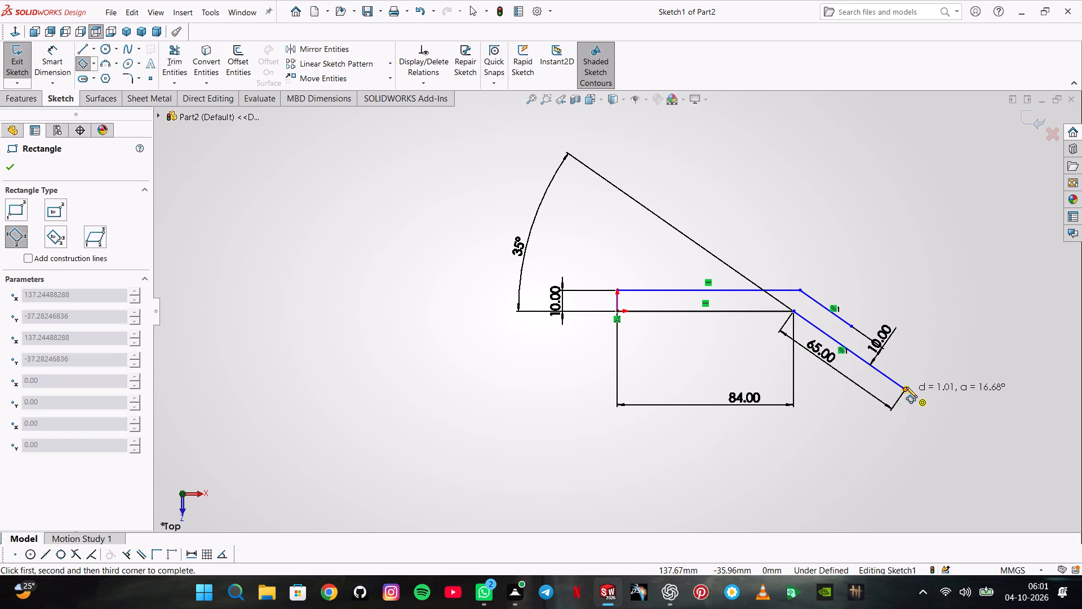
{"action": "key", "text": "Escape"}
Dimension the upper sloped line between its two endpoints as 65-52, giving 13 mm.
{"action": "left_click", "coordinate": [70, 66]}
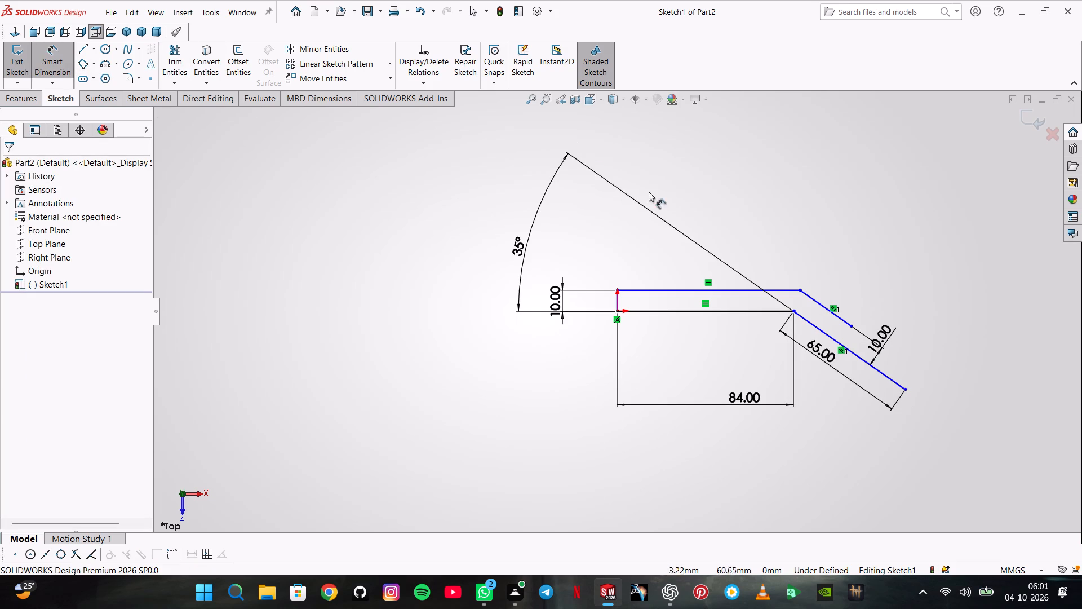
{"action": "left_click", "coordinate": [803, 289]}
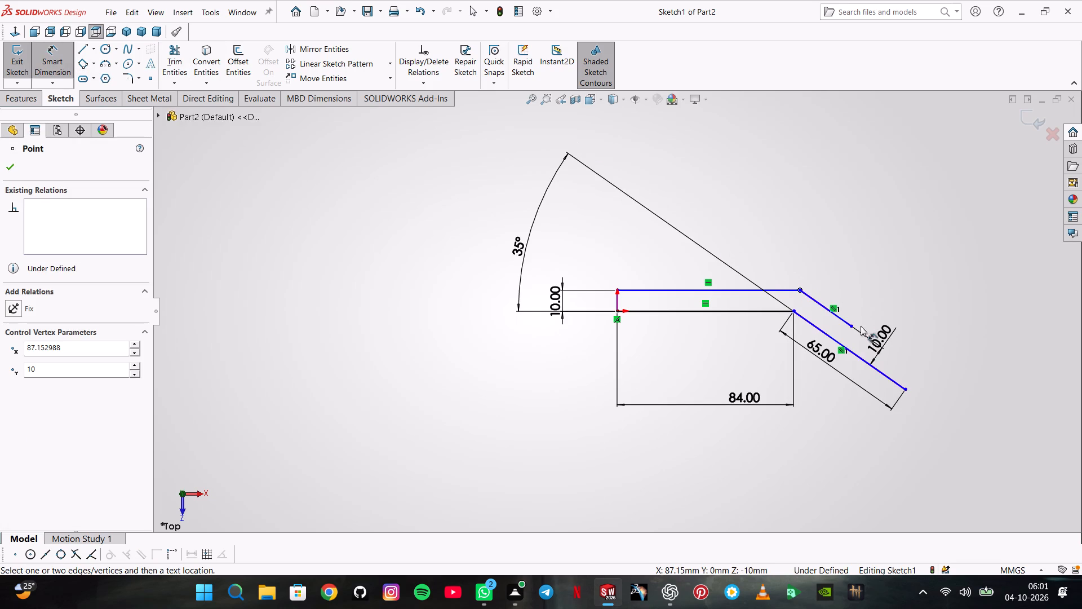
{"action": "left_click", "coordinate": [850, 324]}
{"action": "left_click", "coordinate": [885, 230]}
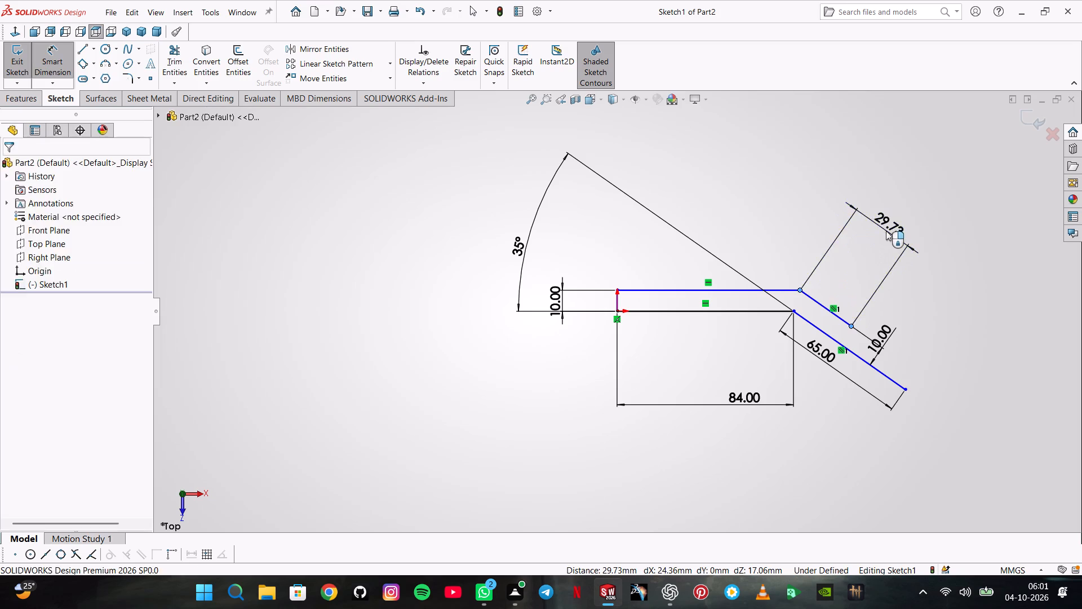
{"action": "type", "text": "65-52"}
{"action": "key", "text": "Return"}
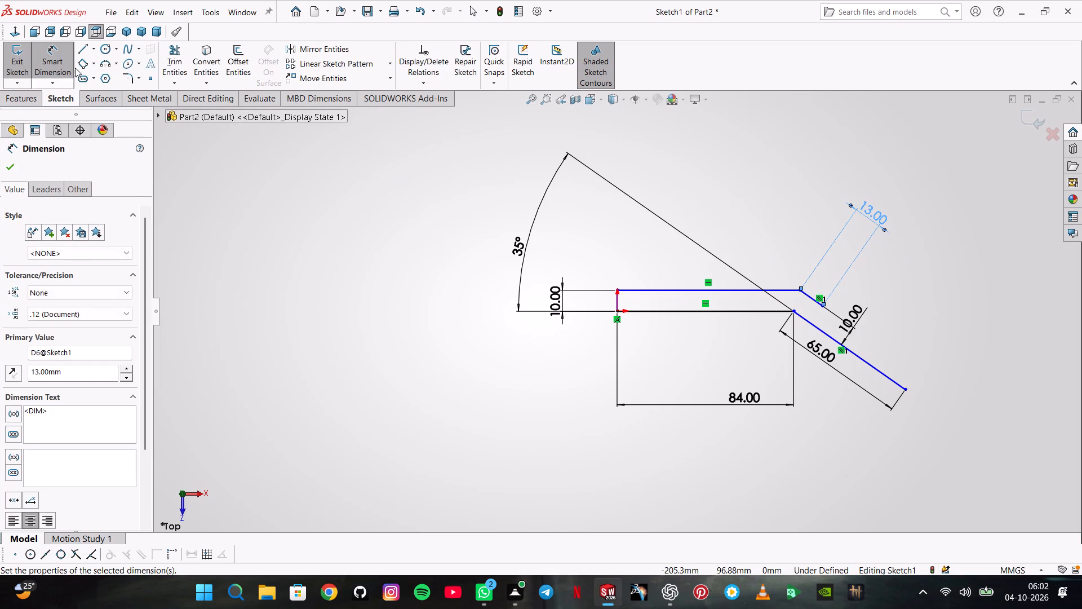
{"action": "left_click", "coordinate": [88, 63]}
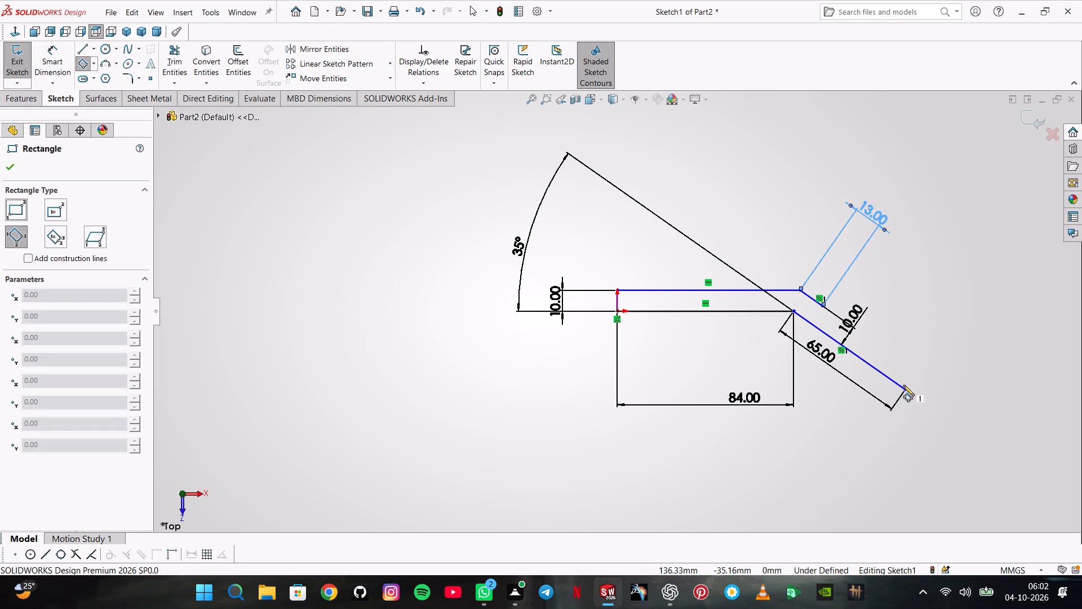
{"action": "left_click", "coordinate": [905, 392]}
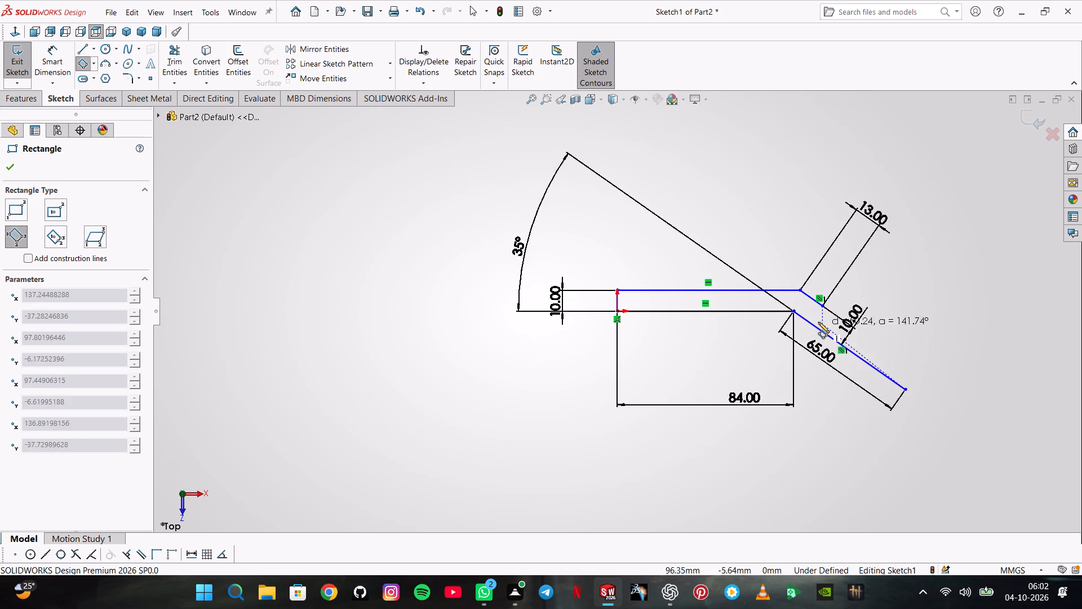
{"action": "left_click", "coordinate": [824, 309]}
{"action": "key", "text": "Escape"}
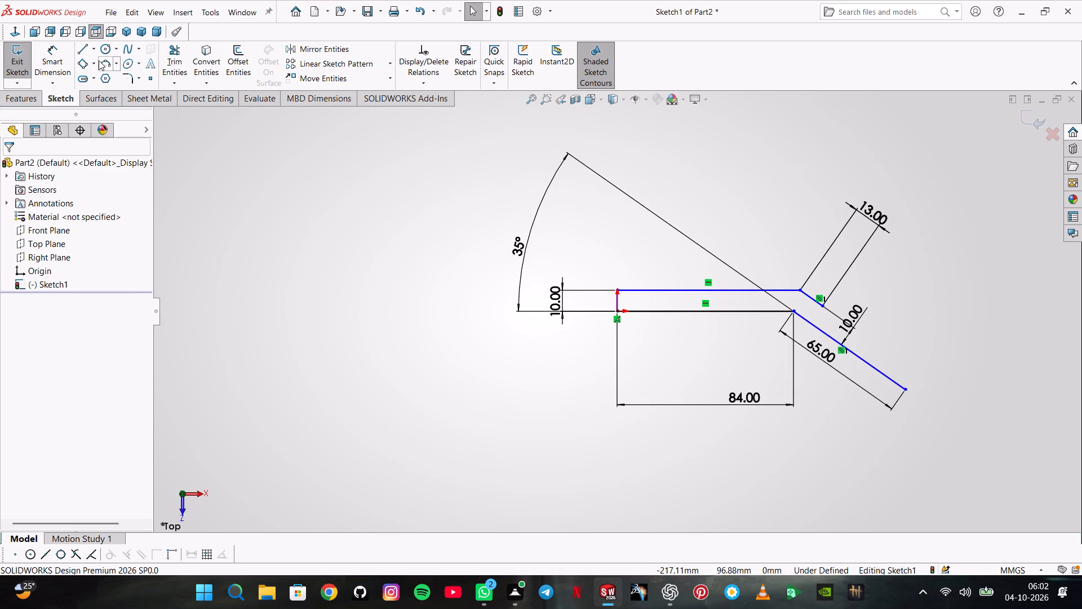
Draw a 3 Point Corner Rectangle from the lower sloped line's free end, about 57 mm back along that line and about 74 mm upward perpendicular to it.
{"action": "left_click", "coordinate": [85, 64]}
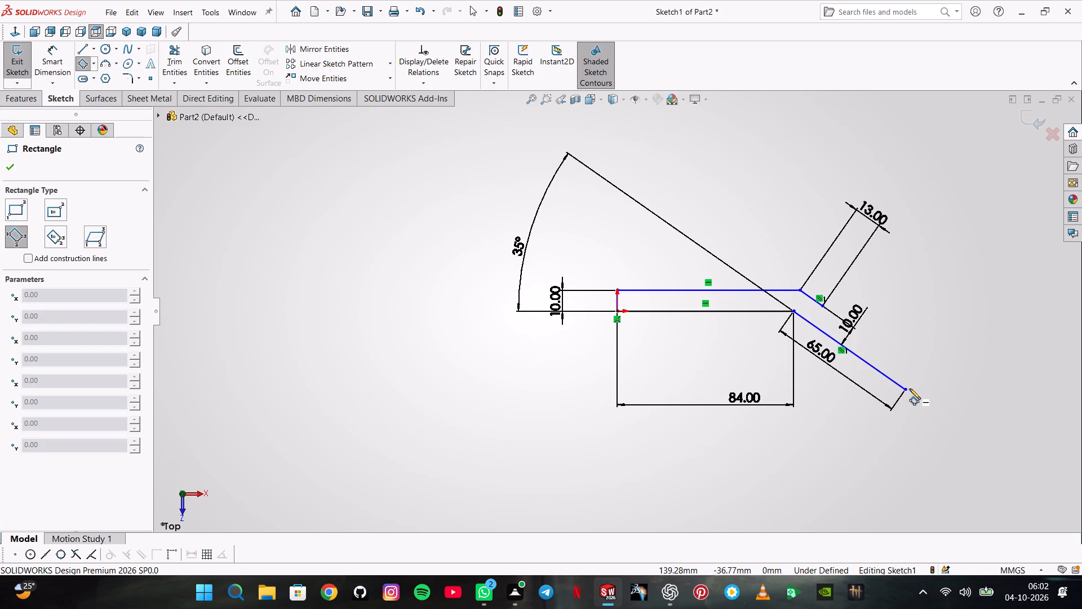
{"action": "left_click", "coordinate": [907, 390]}
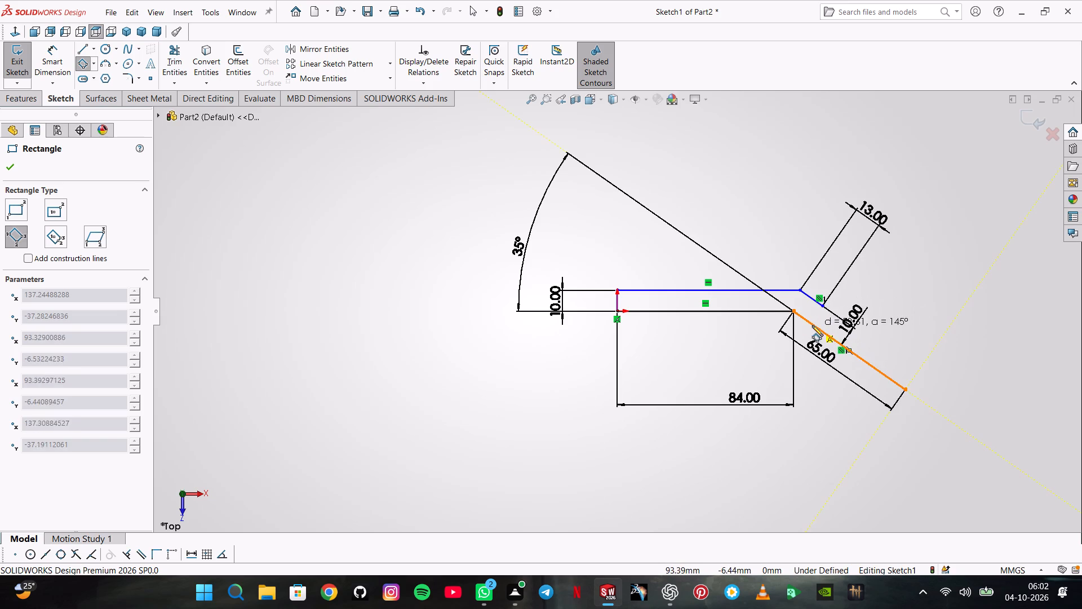
{"action": "left_click", "coordinate": [808, 321]}
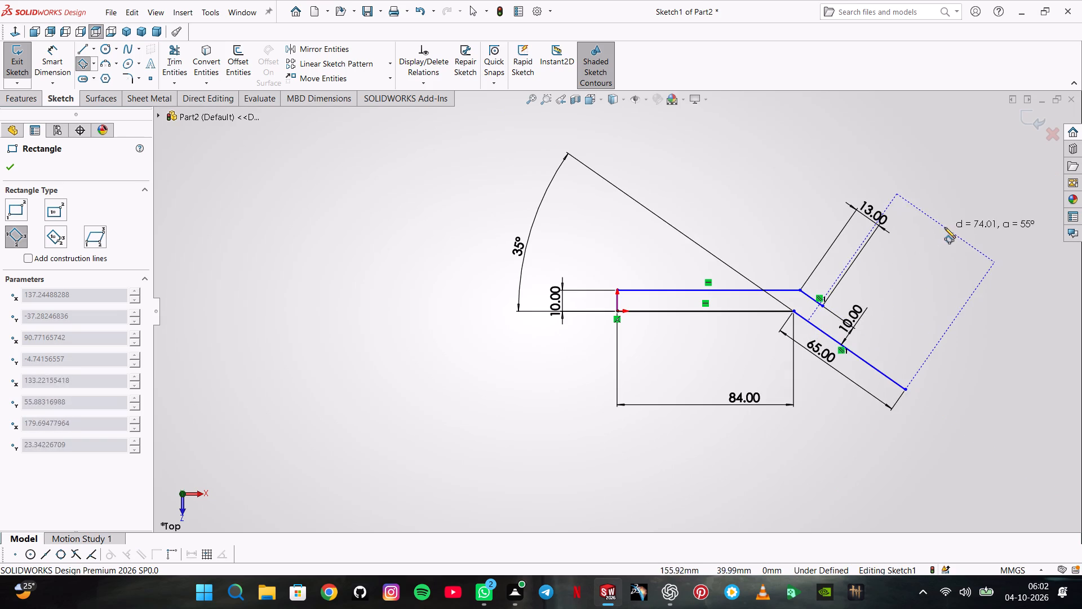
{"action": "left_click", "coordinate": [945, 227]}
{"action": "key", "text": "Escape"}
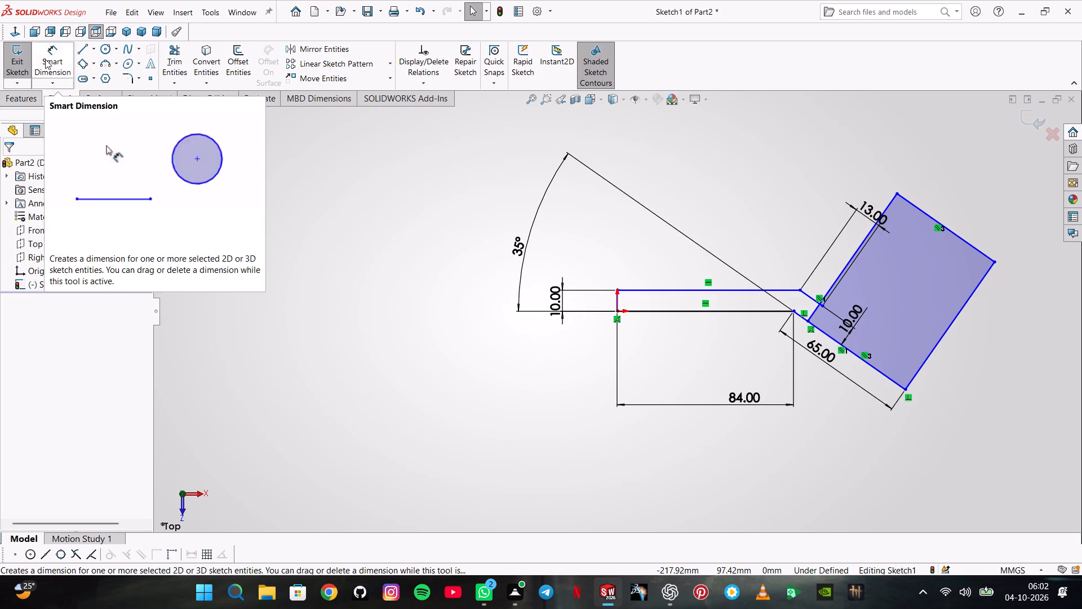
Dimension the angled rectangle's upper side, parallel to the sloped arm, as 52 mm.
{"action": "left_click", "coordinate": [45, 59]}
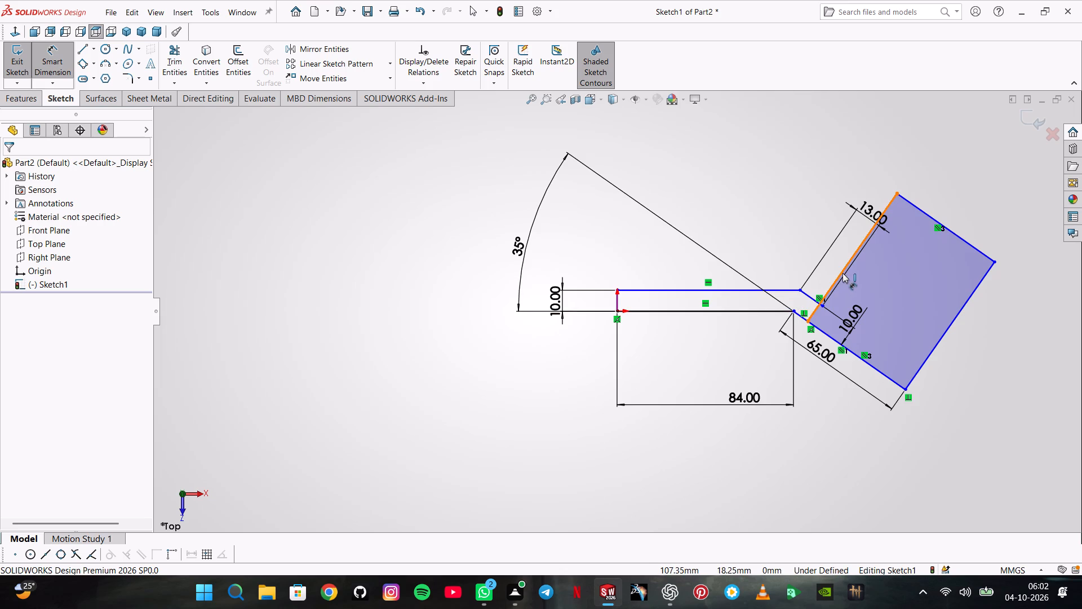
{"action": "left_click", "coordinate": [957, 233]}
{"action": "left_click", "coordinate": [1022, 176]}
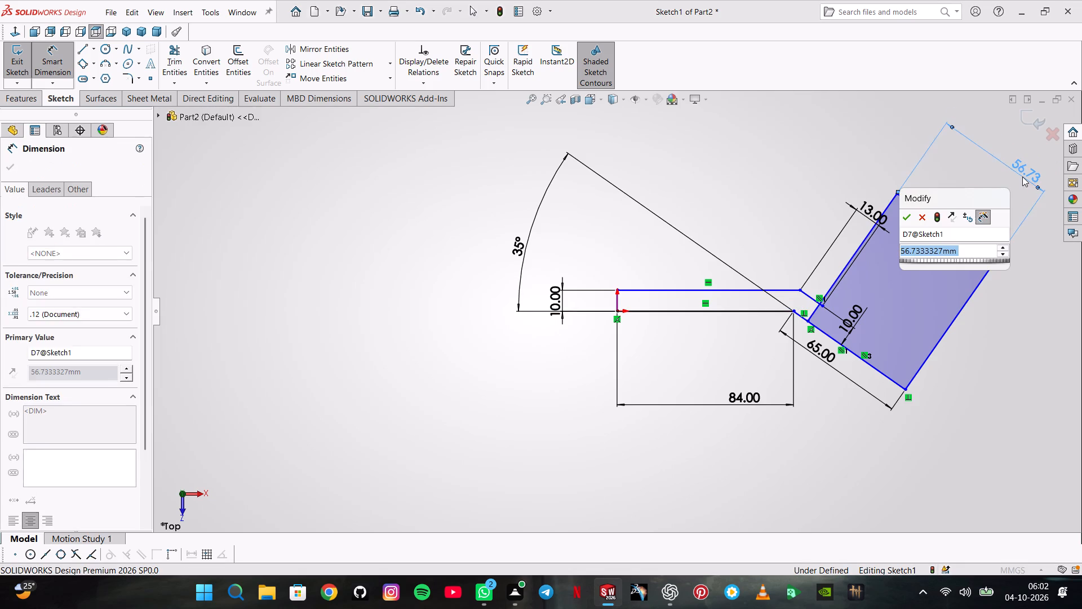
{"action": "type", "text": "65"}
{"action": "key", "text": "BackSpace"}
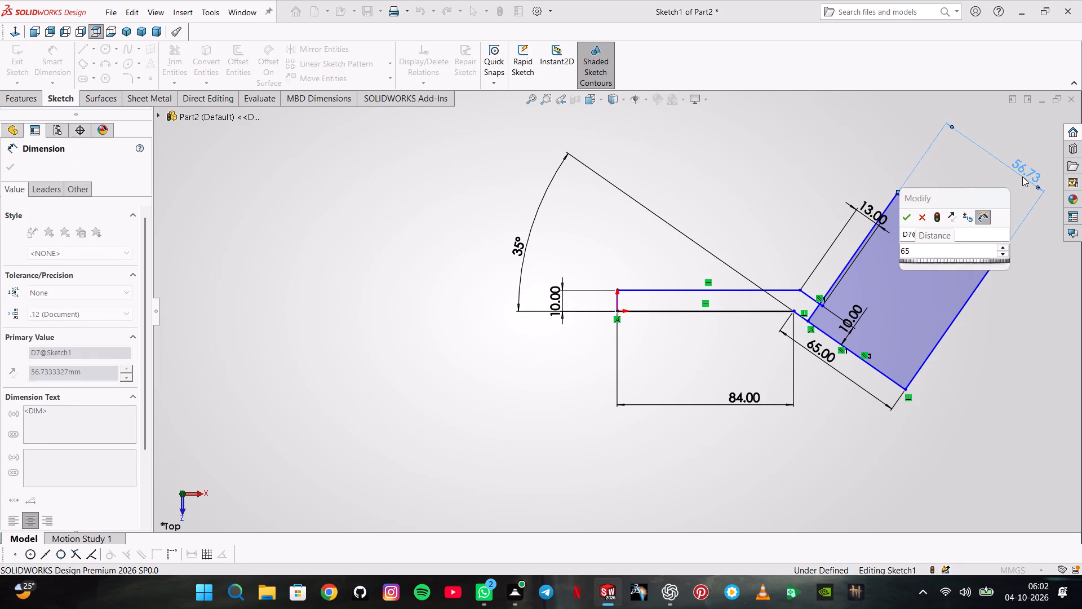
{"action": "key", "text": "BackSpace"}
{"action": "key", "text": "BackSpace"}
{"action": "type", "text": "52"}
{"action": "key", "text": "Return"}
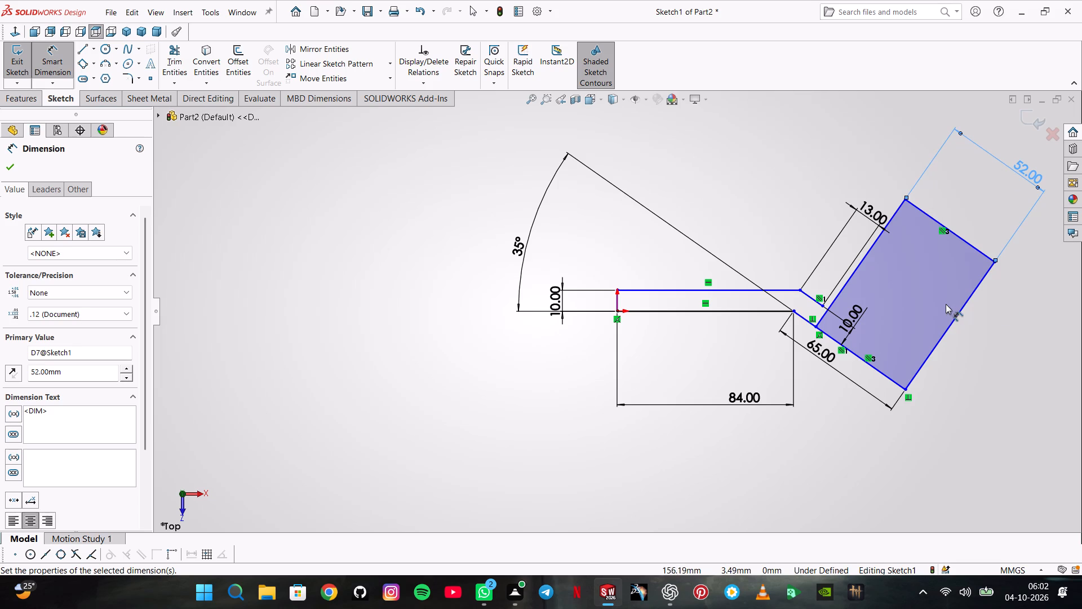
Add a driven dimension between the lower bend point and the rectangle's outer side.
{"action": "left_click", "coordinate": [960, 312]}
{"action": "left_click", "coordinate": [796, 312]}
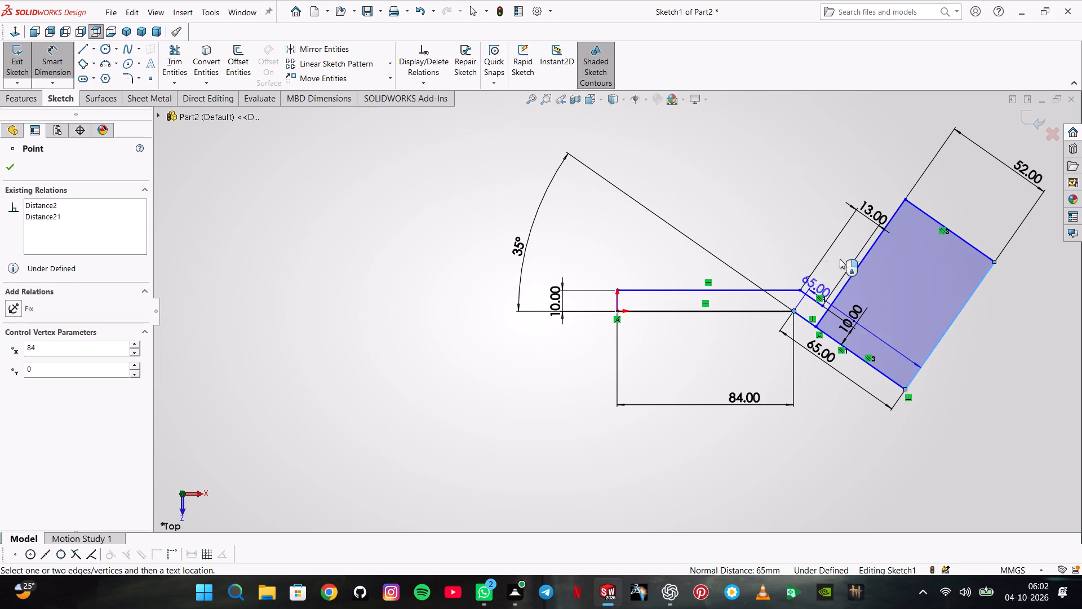
{"action": "left_click", "coordinate": [939, 183]}
{"action": "left_click", "coordinate": [624, 287]}
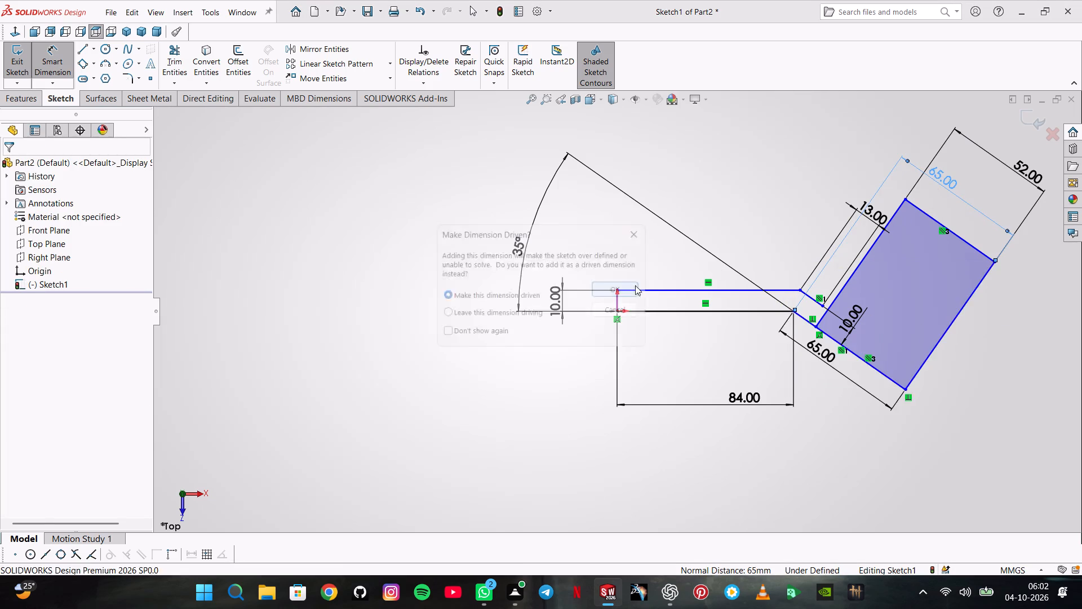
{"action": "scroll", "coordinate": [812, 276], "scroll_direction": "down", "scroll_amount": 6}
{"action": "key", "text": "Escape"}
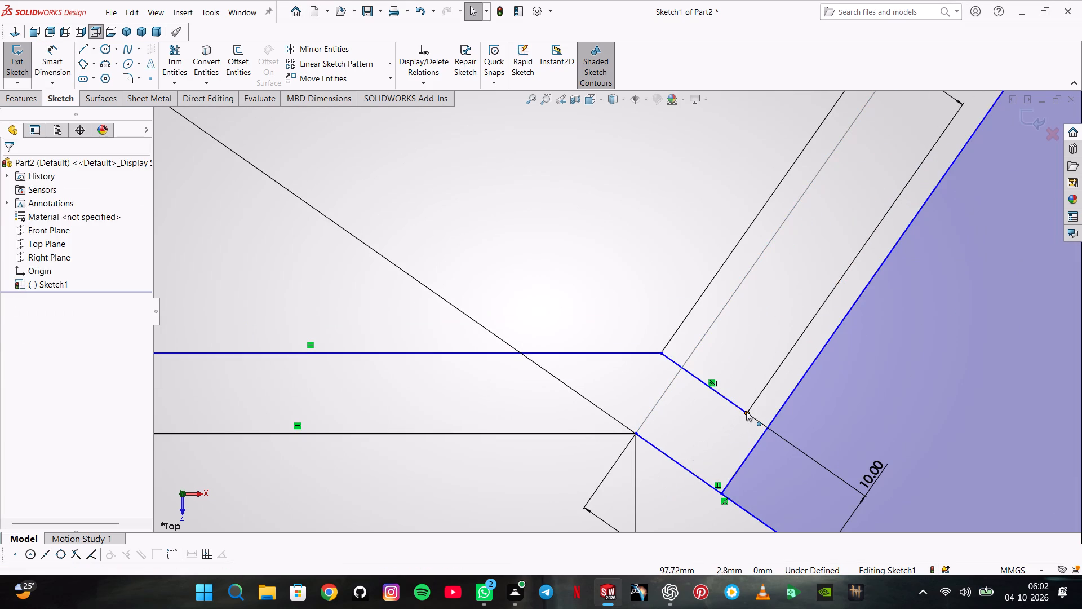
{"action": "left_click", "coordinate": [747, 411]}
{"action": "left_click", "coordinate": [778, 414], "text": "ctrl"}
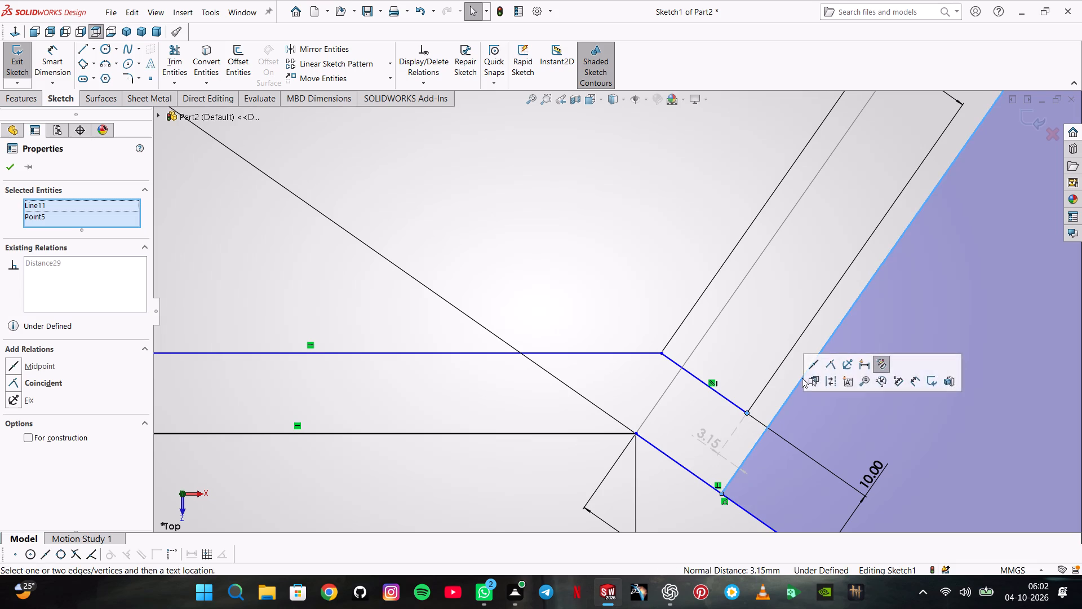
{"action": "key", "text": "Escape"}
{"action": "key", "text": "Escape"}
Delete the 13 mm dimension from the short upper sloped line.
{"action": "scroll", "coordinate": [895, 149], "scroll_direction": "up", "scroll_amount": 1}
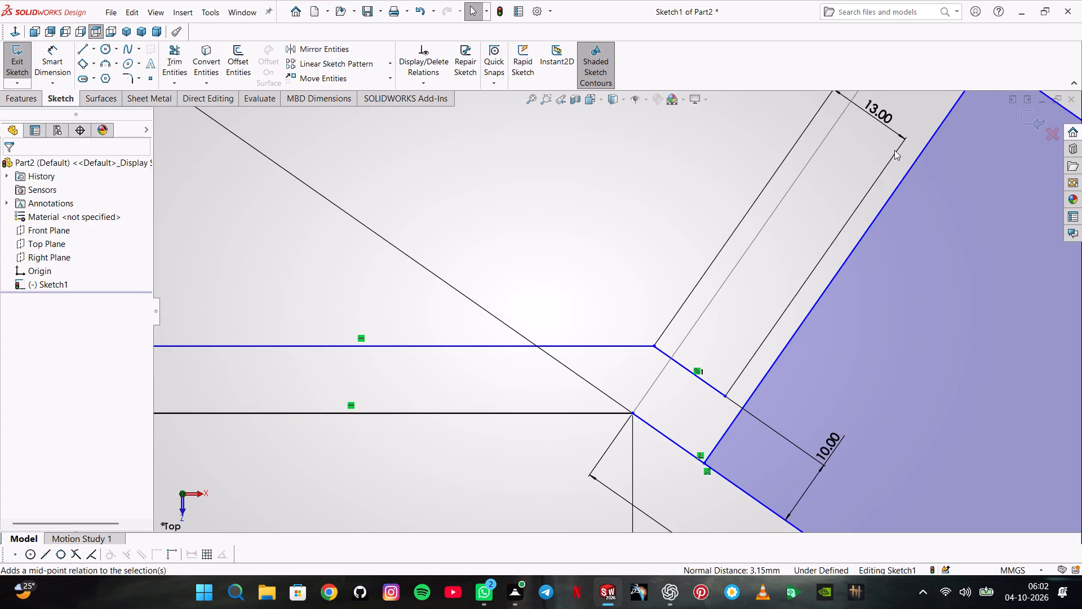
{"action": "left_click", "coordinate": [879, 122]}
{"action": "key", "text": "Delete"}
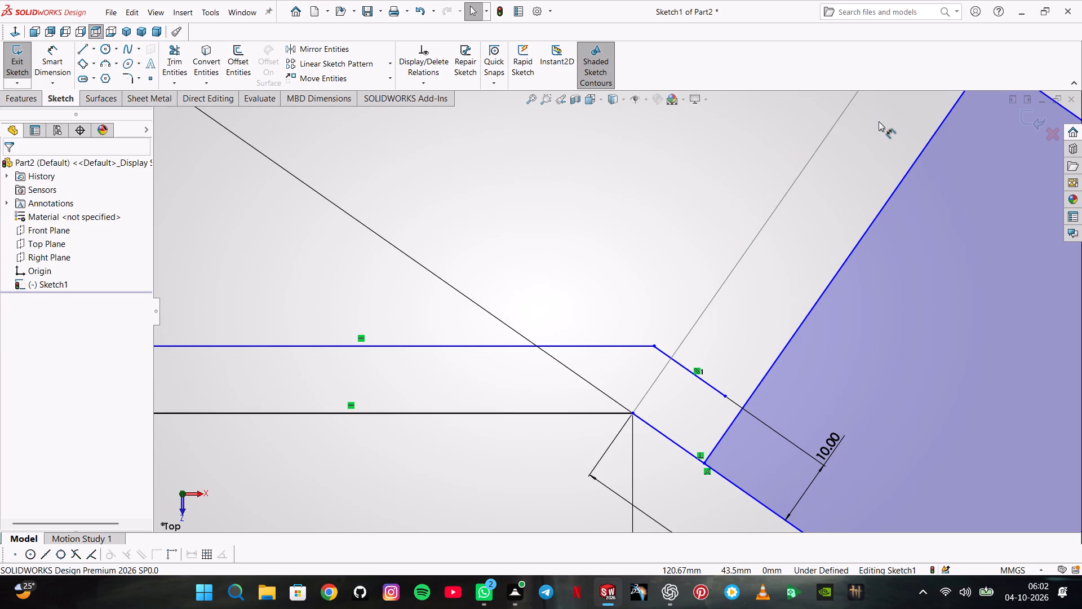
{"action": "key", "text": "Escape"}
Extend the short upper sloped line until it meets the angled rectangle's inner side.
{"action": "left_click", "coordinate": [170, 84]}
{"action": "left_click", "coordinate": [188, 111]}
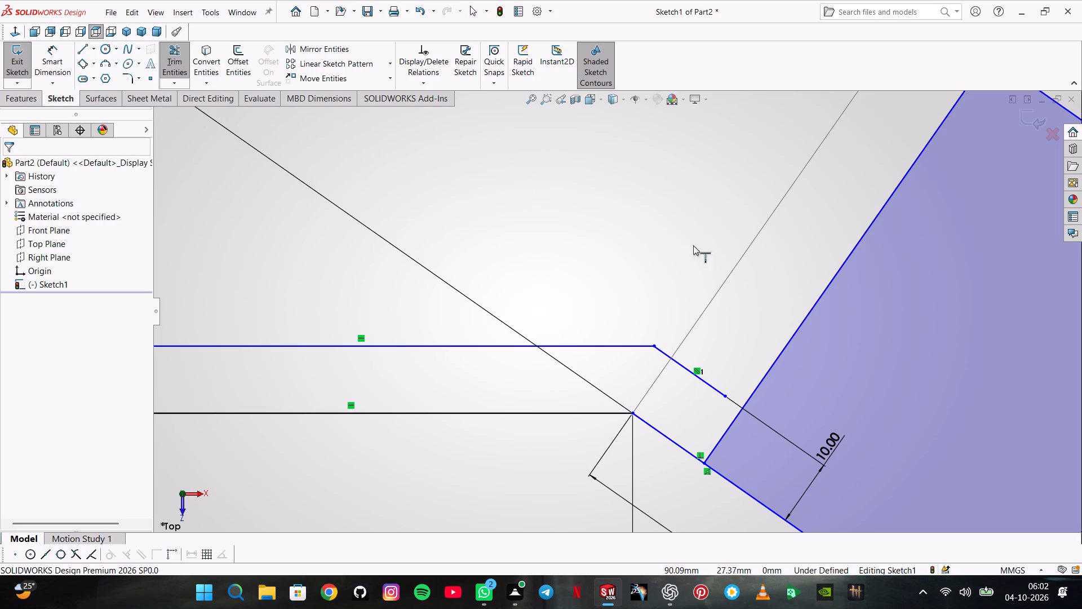
{"action": "left_click", "coordinate": [726, 396]}
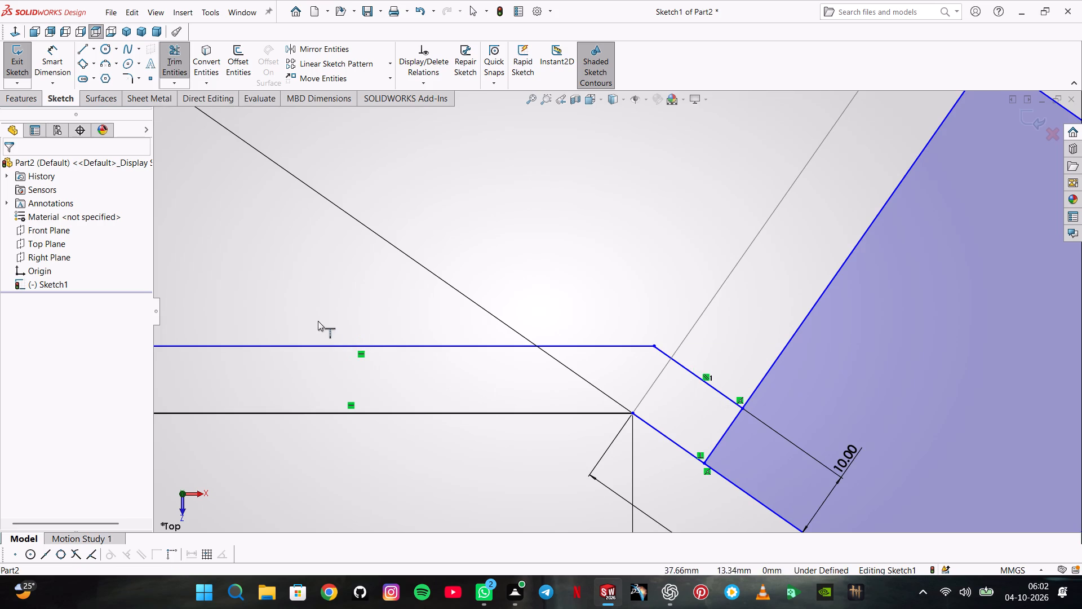
Trim away the arm's lower sloped line, both where it overlaps the rectangle and between the bend and the rectangle.
{"action": "left_click", "coordinate": [172, 60]}
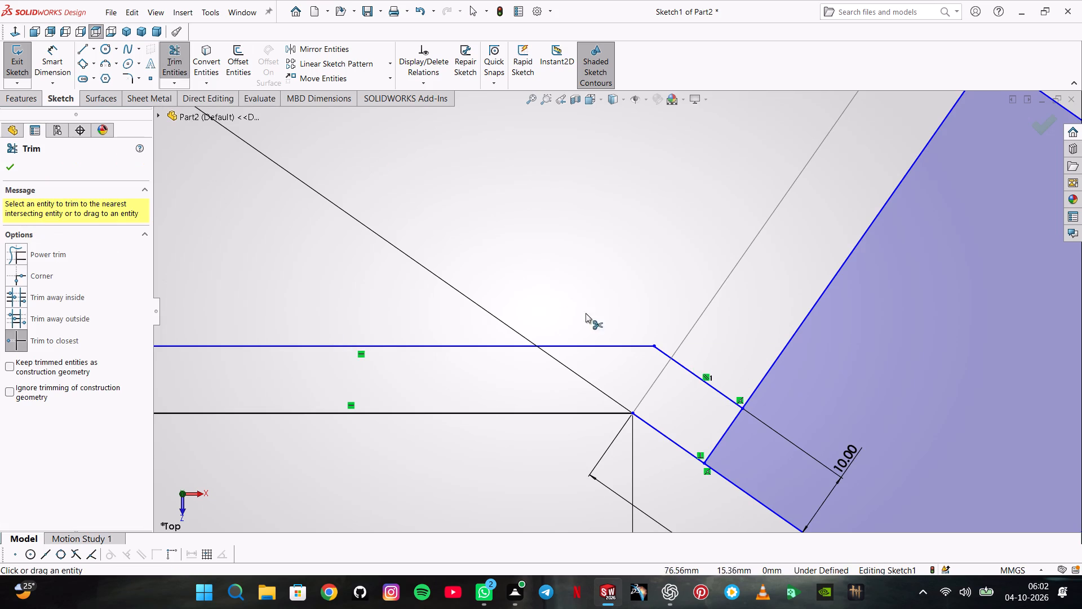
{"action": "scroll", "coordinate": [750, 495], "scroll_direction": "up", "scroll_amount": 3}
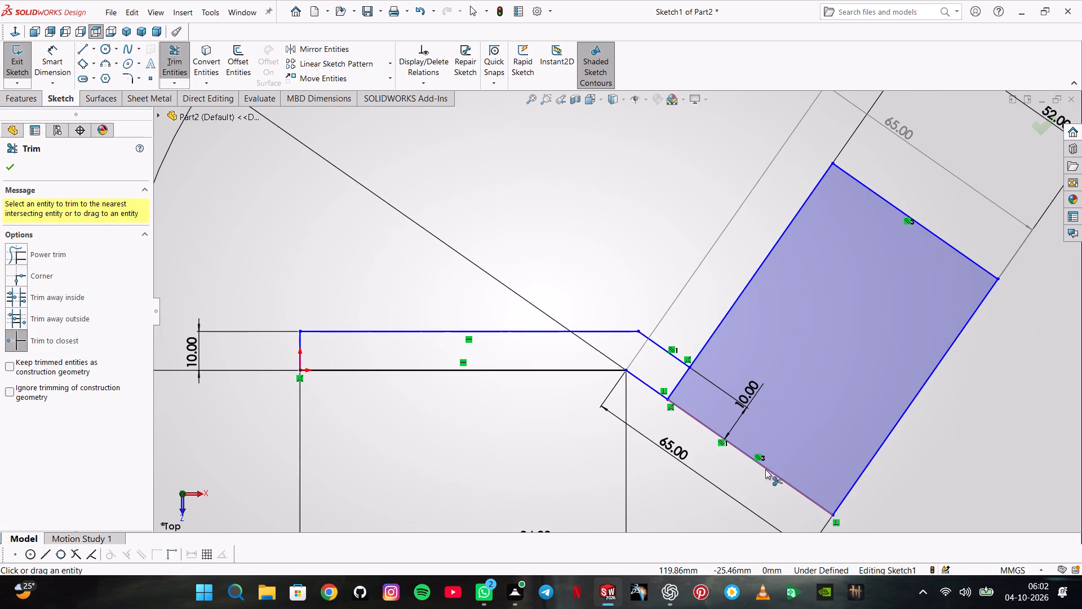
{"action": "left_click", "coordinate": [765, 470]}
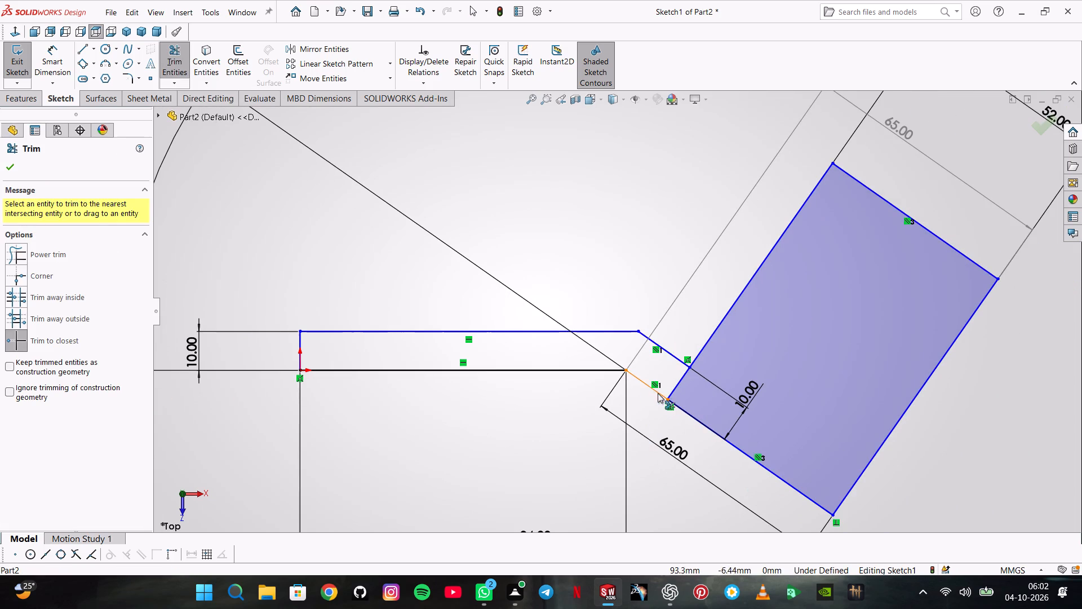
{"action": "left_click", "coordinate": [644, 383]}
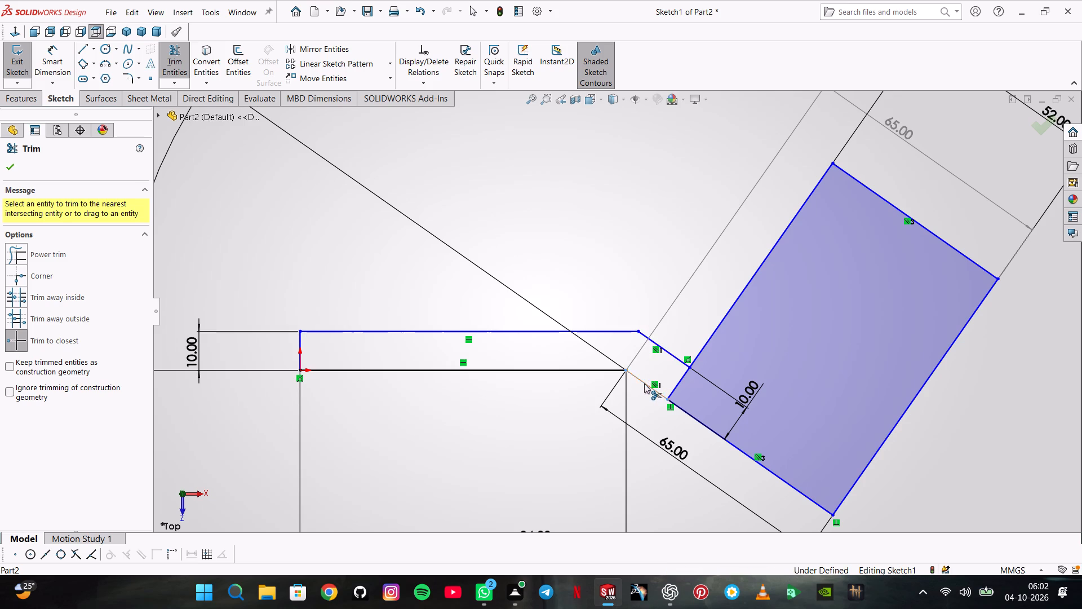
{"action": "key", "text": "Escape"}
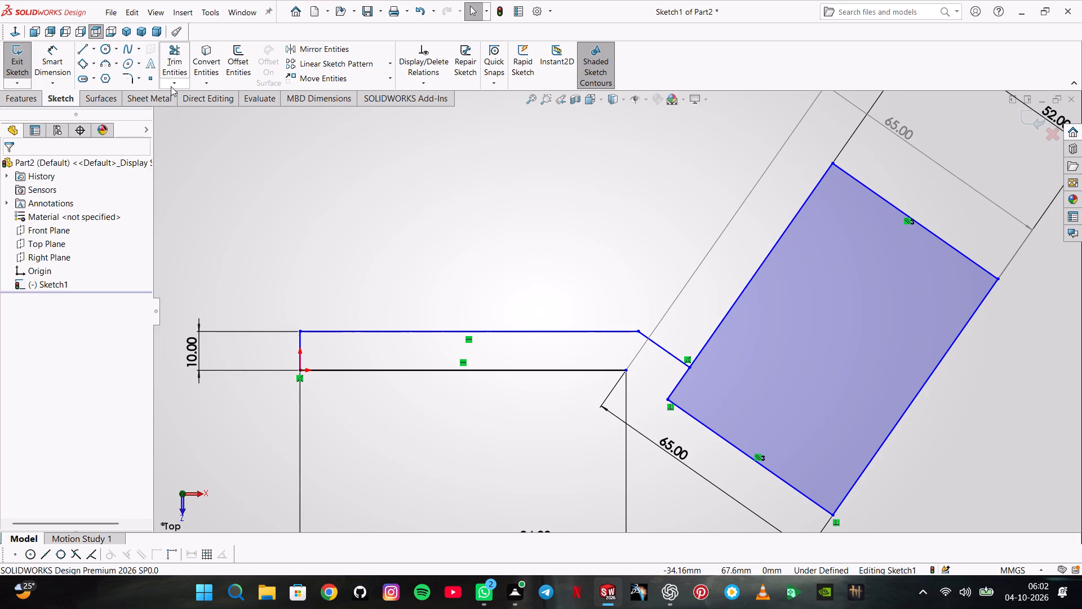
Extend the rectangle's lower side back to the lower bend point of the arm.
{"action": "left_click", "coordinate": [171, 83]}
{"action": "left_click", "coordinate": [178, 104]}
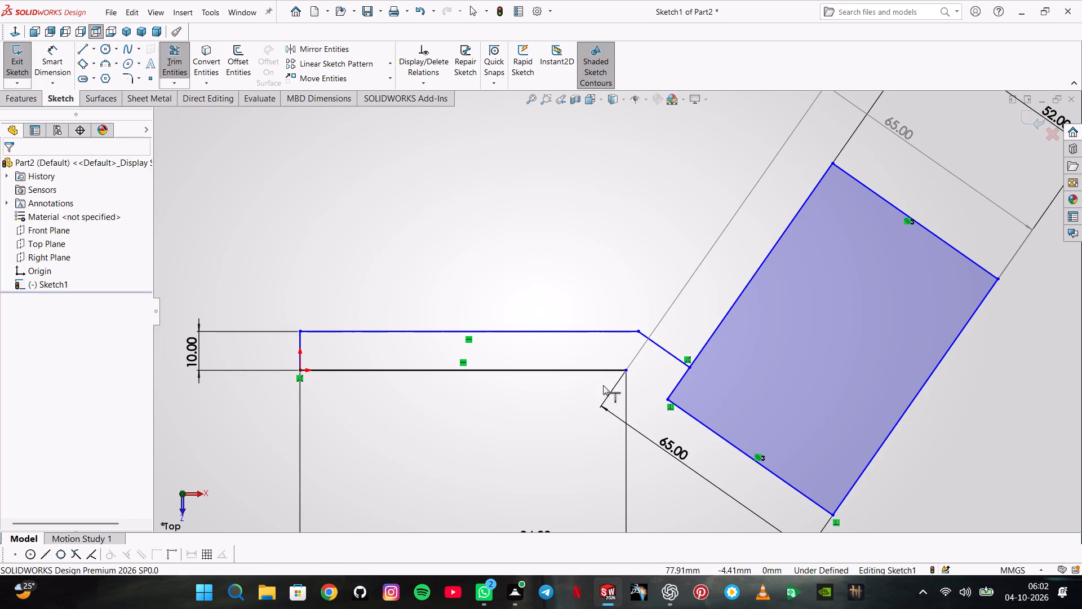
{"action": "left_click", "coordinate": [669, 403]}
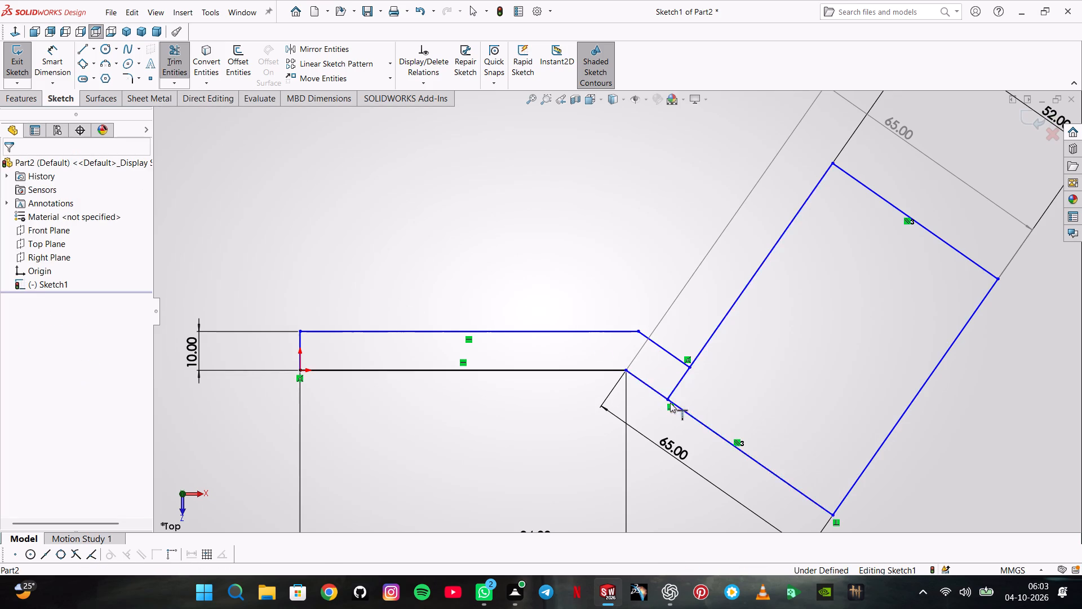
{"action": "key", "text": "Escape"}
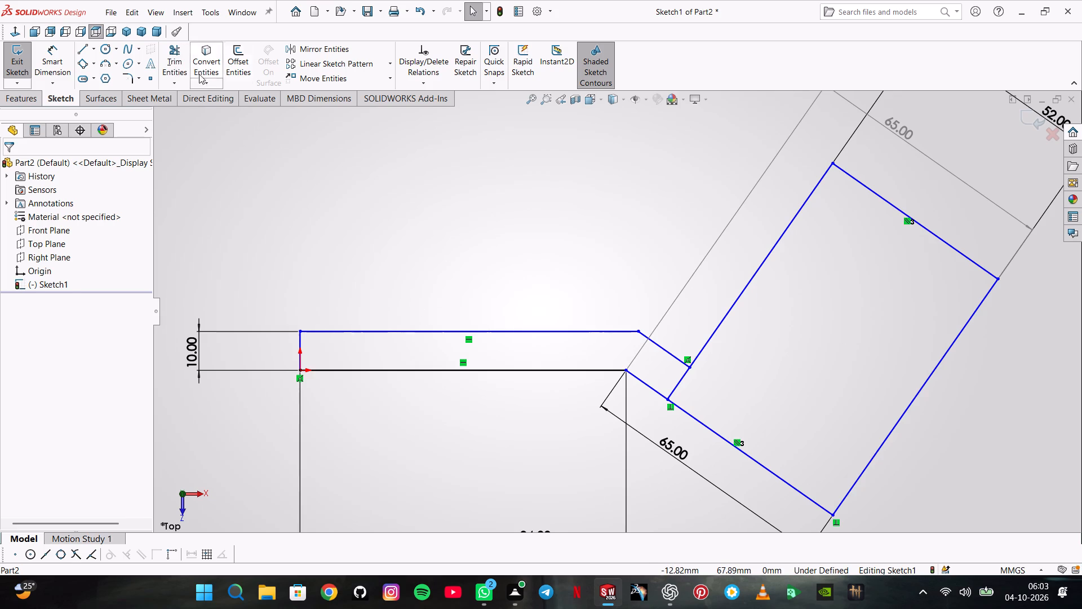
Trim the piece of the rectangle's inner side between the two sloped lines so arm and block form one contour.
{"action": "left_click", "coordinate": [184, 62]}
{"action": "left_click", "coordinate": [684, 379]}
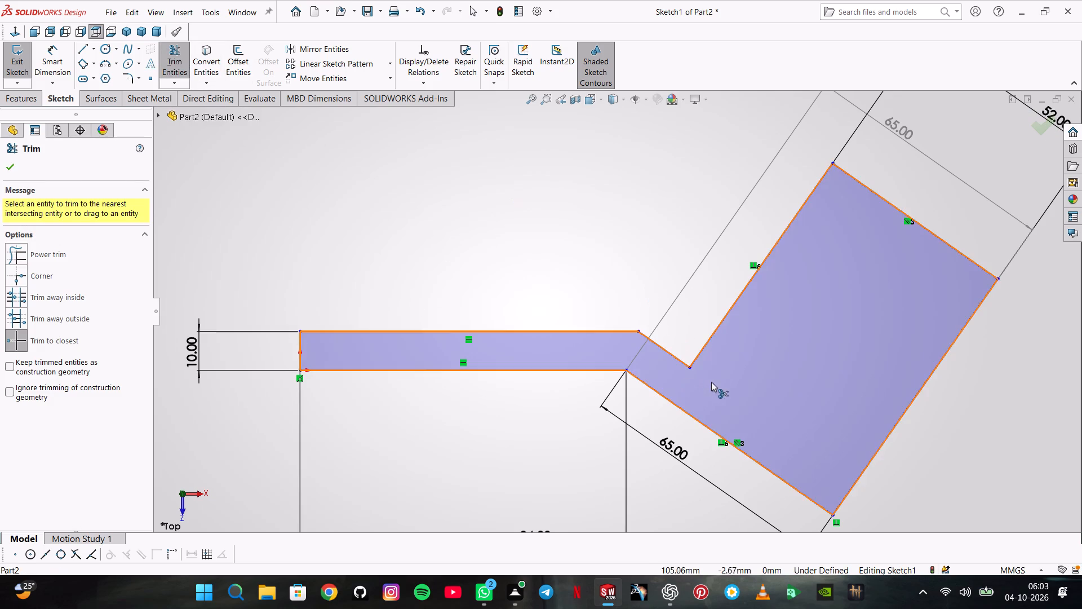
{"action": "key", "text": "Escape"}
Dimension the end block's width between its two parallel sloped sides as 18 mm.
{"action": "scroll", "coordinate": [862, 179], "scroll_direction": "up", "scroll_amount": 1}
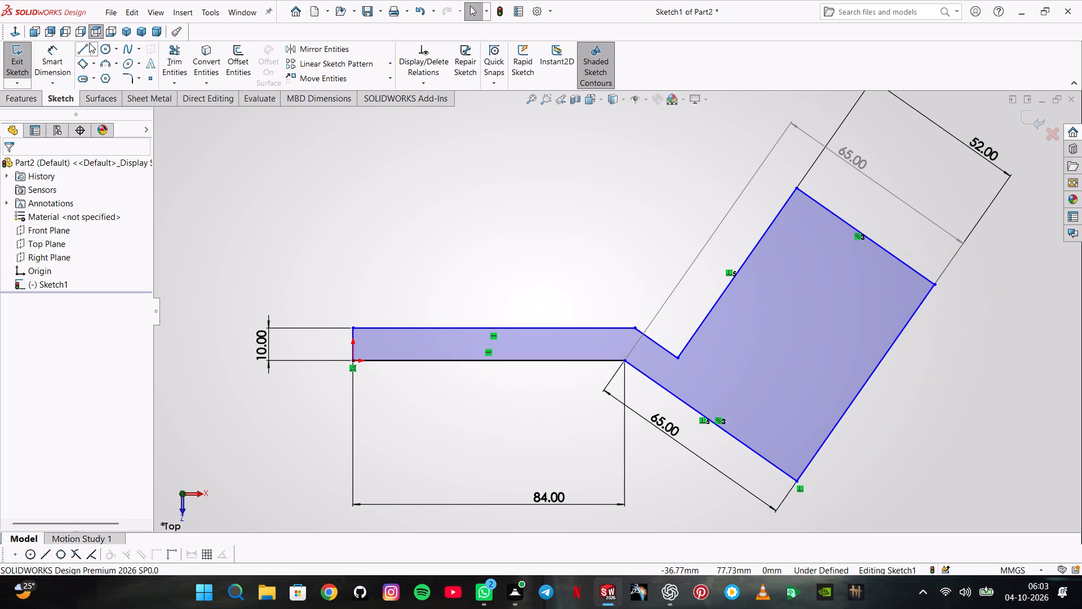
{"action": "left_click", "coordinate": [60, 58]}
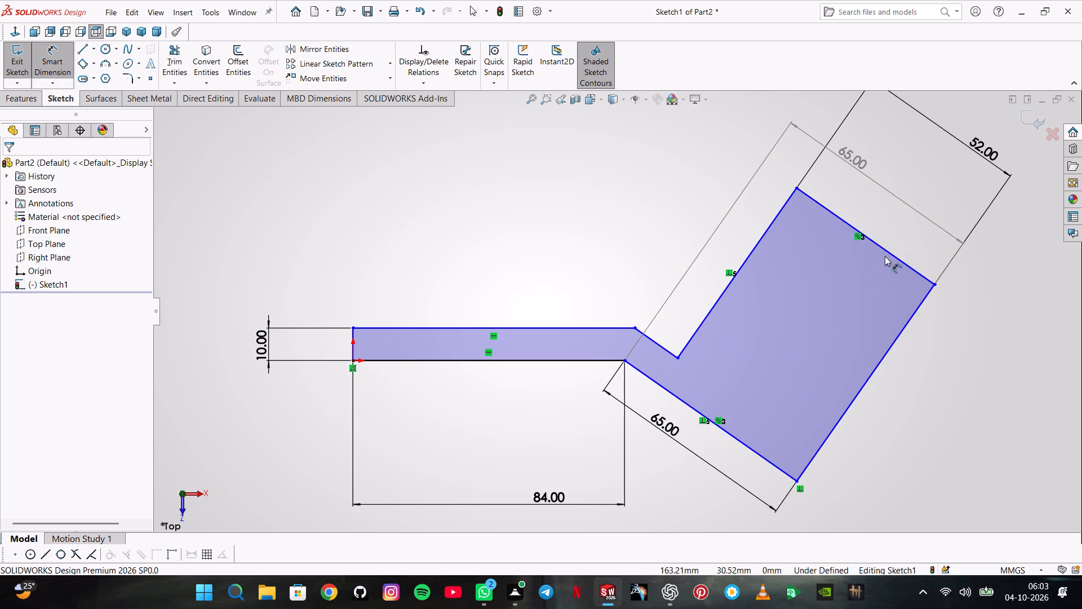
{"action": "left_click", "coordinate": [889, 250]}
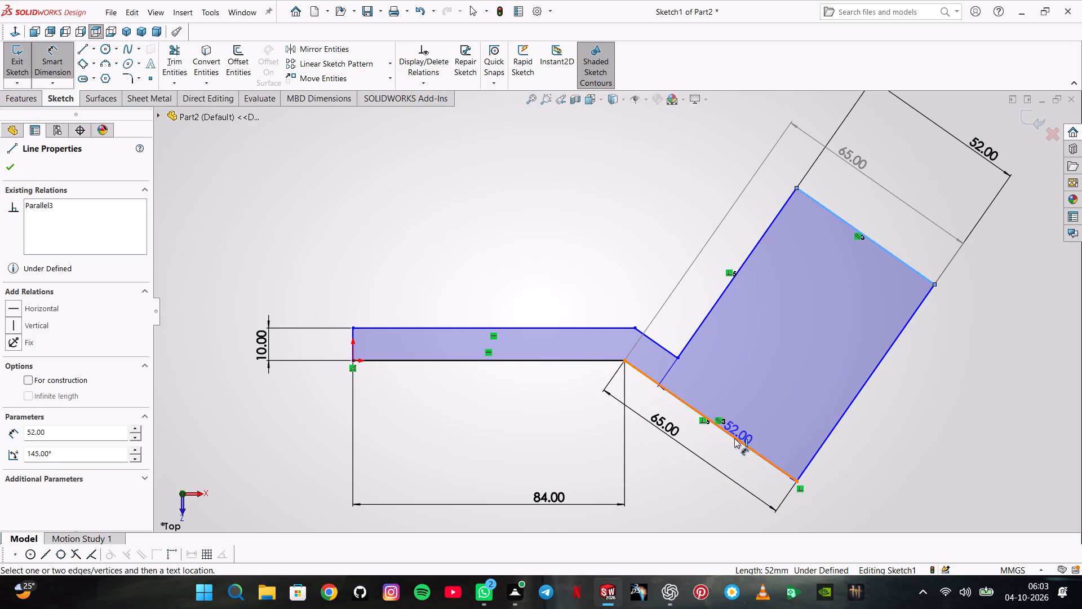
{"action": "left_click", "coordinate": [739, 442]}
{"action": "scroll", "coordinate": [868, 469], "scroll_direction": "up", "scroll_amount": 2}
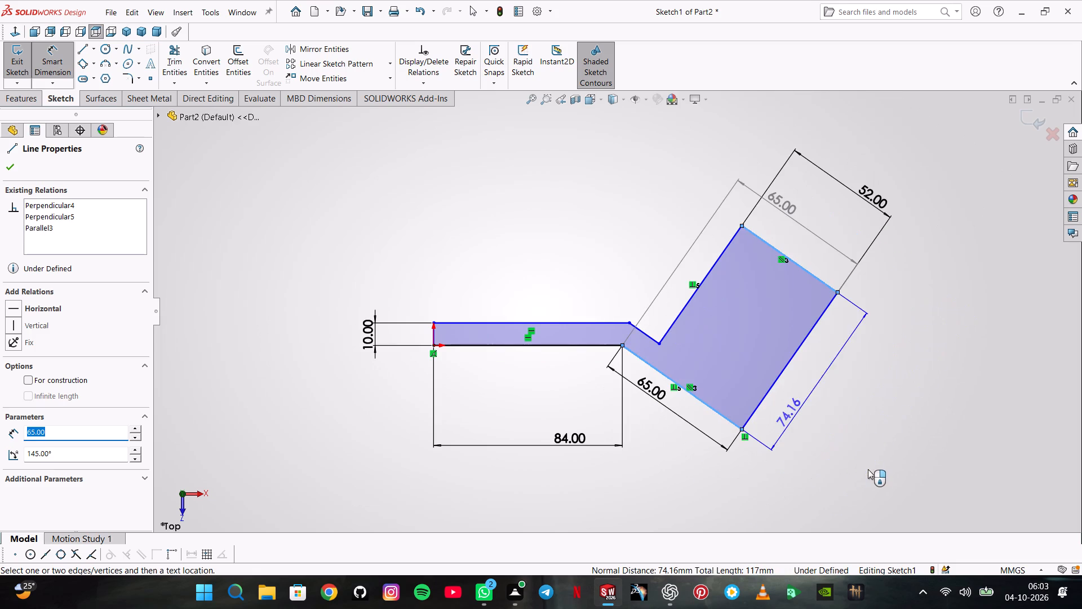
{"action": "left_click", "coordinate": [834, 443]}
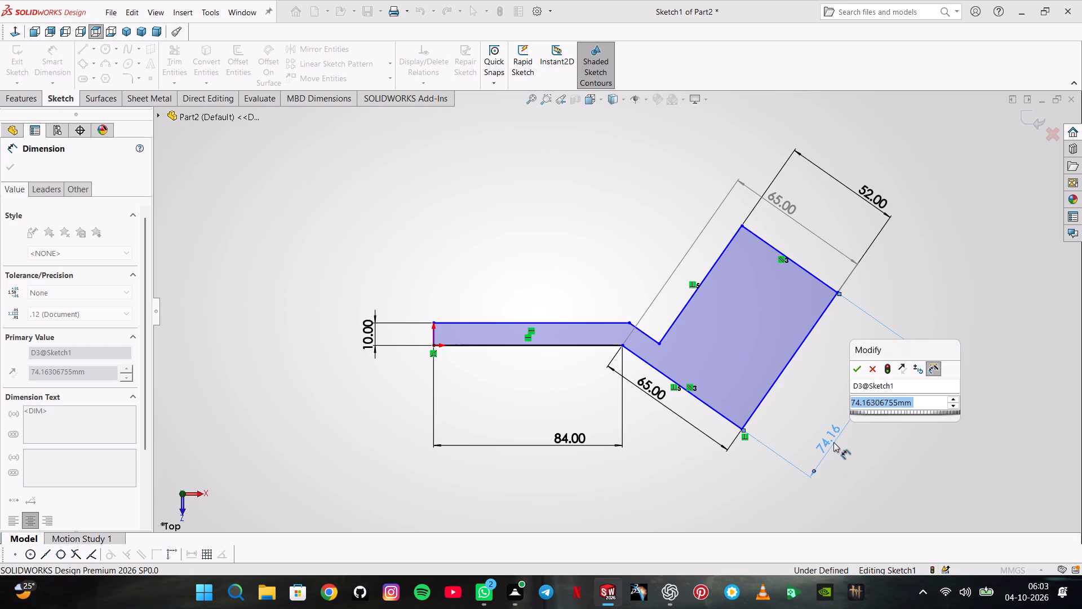
{"action": "type", "text": "18"}
{"action": "key", "text": "Return"}
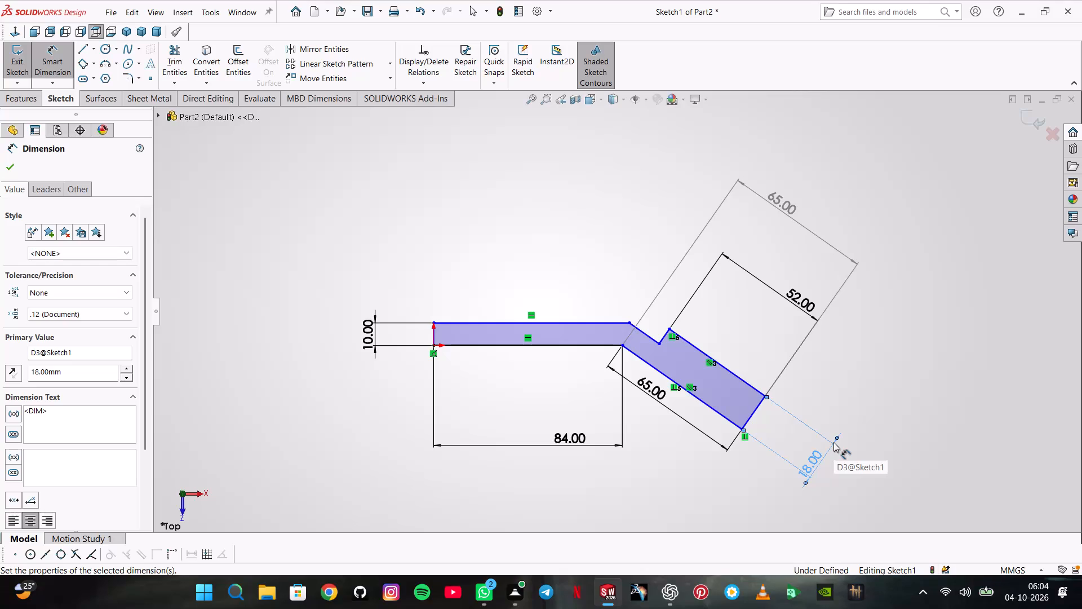
Set the end block's width to 26 mm.
{"action": "double_click", "coordinate": [804, 465]}
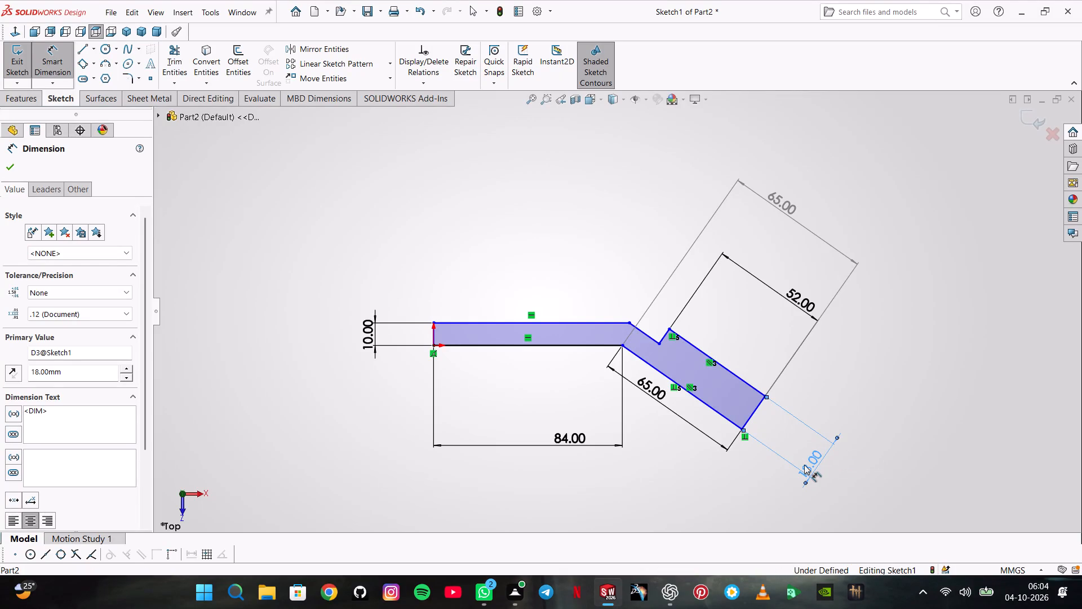
{"action": "type", "text": "26"}
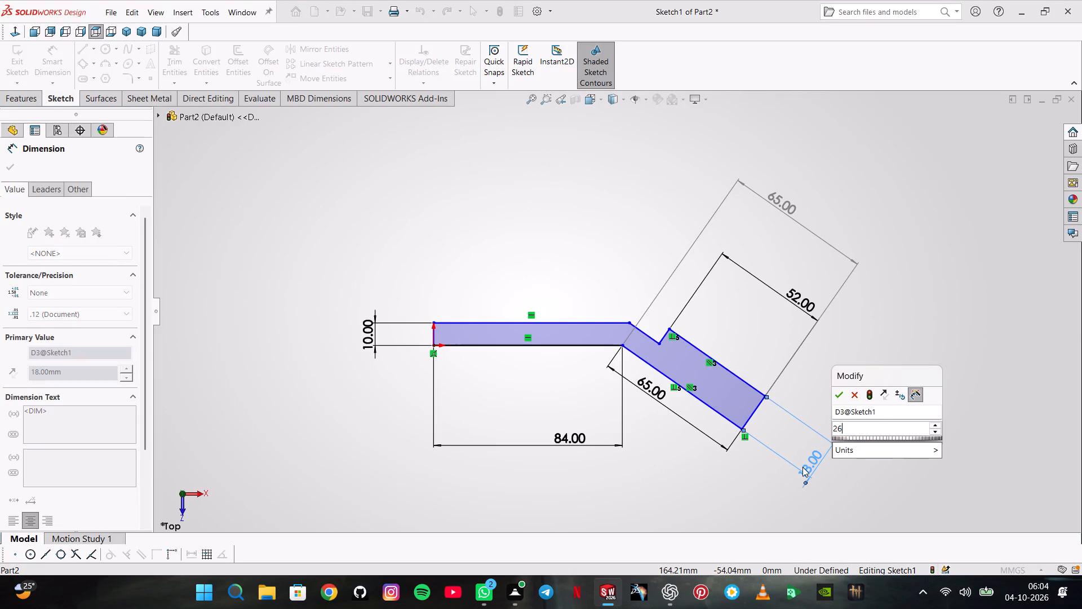
{"action": "key", "text": "Return"}
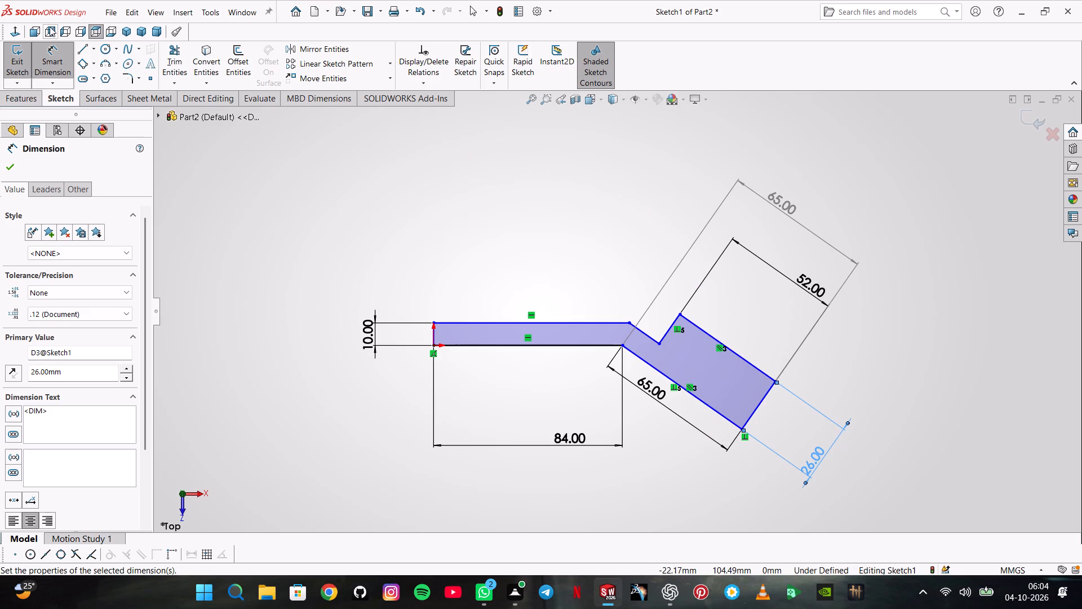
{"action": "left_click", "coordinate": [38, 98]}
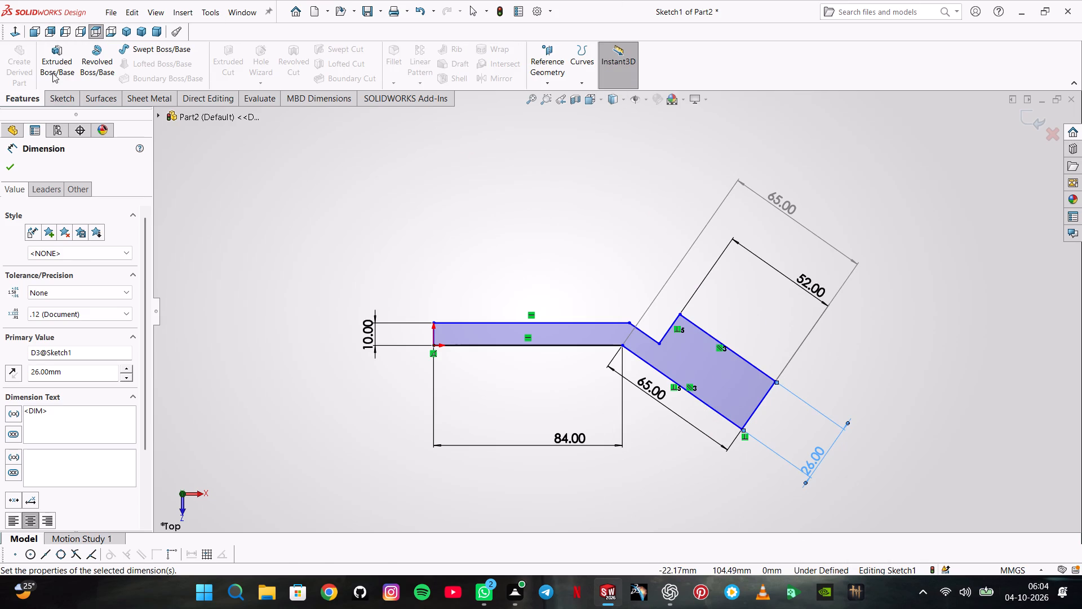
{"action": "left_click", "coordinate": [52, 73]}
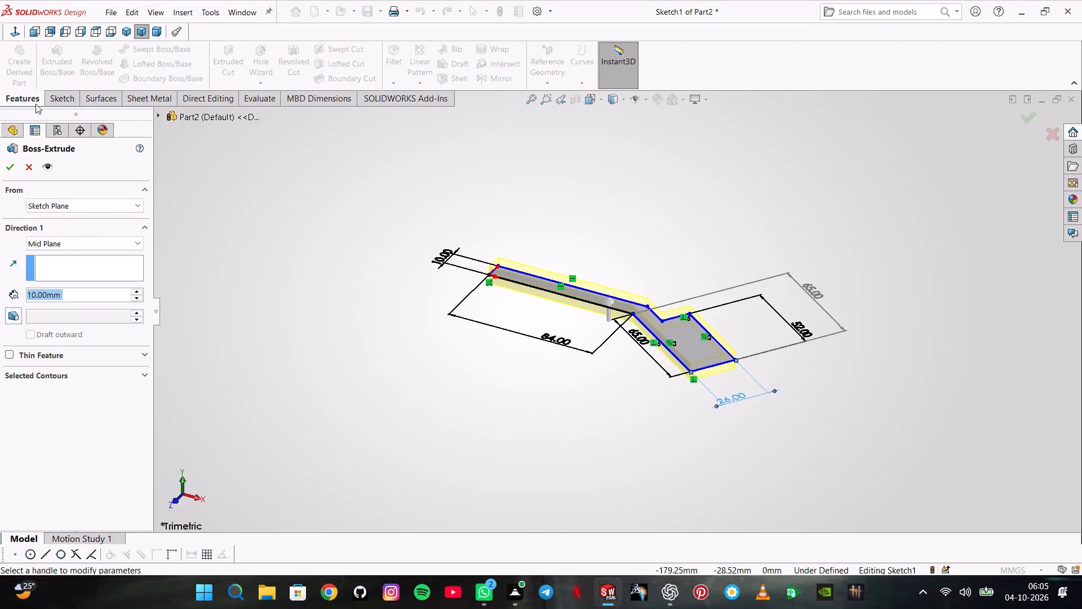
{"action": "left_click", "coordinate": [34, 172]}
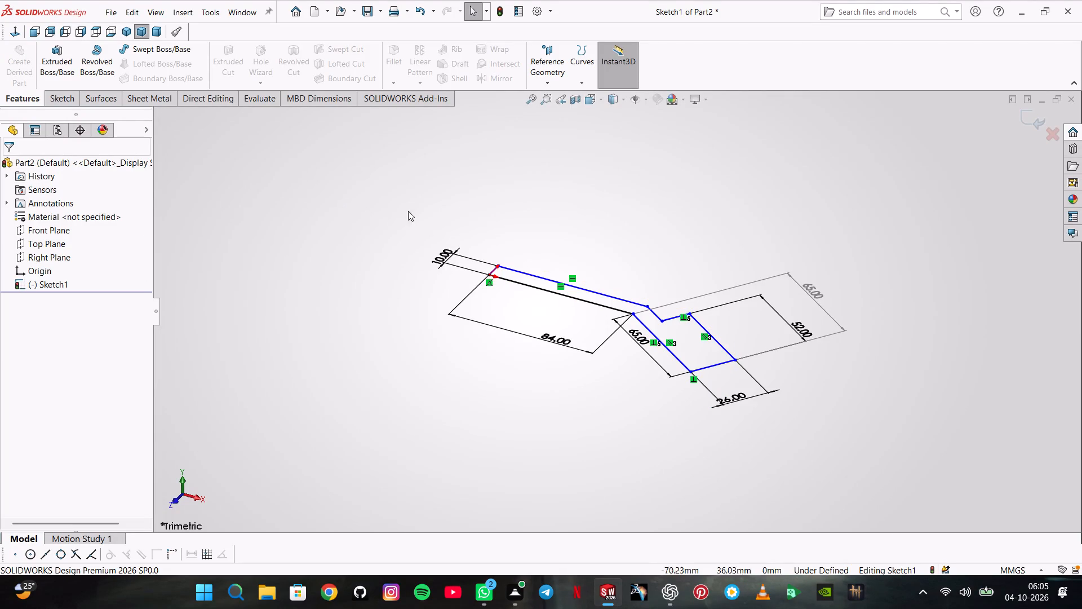
Set the length of the lower sloped side, from the bend point to the block's outer corner, to 70 mm.
{"action": "double_click", "coordinate": [822, 294]}
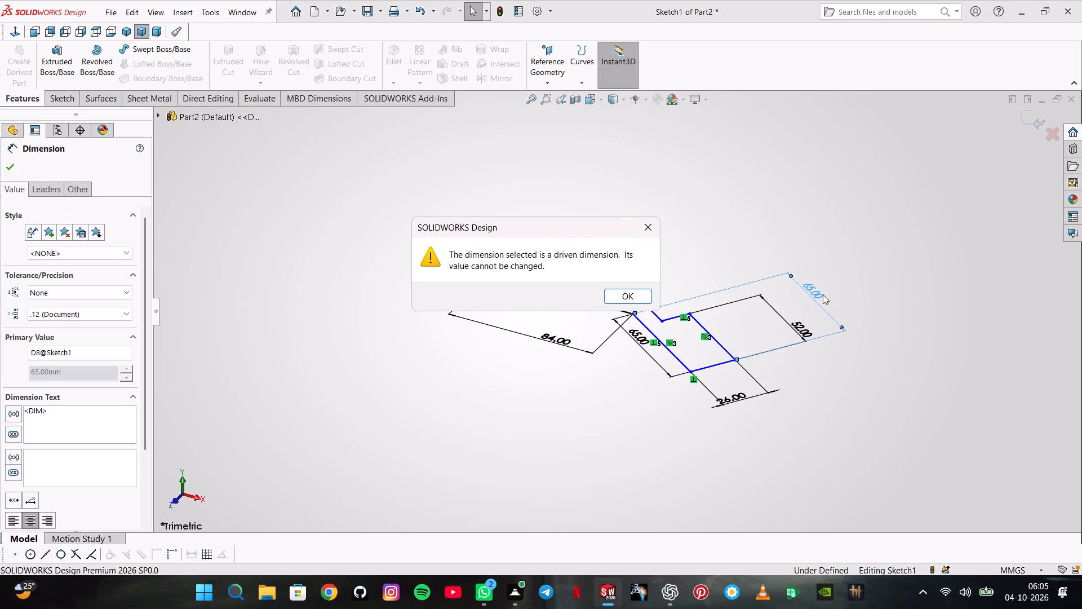
{"action": "left_click", "coordinate": [642, 300]}
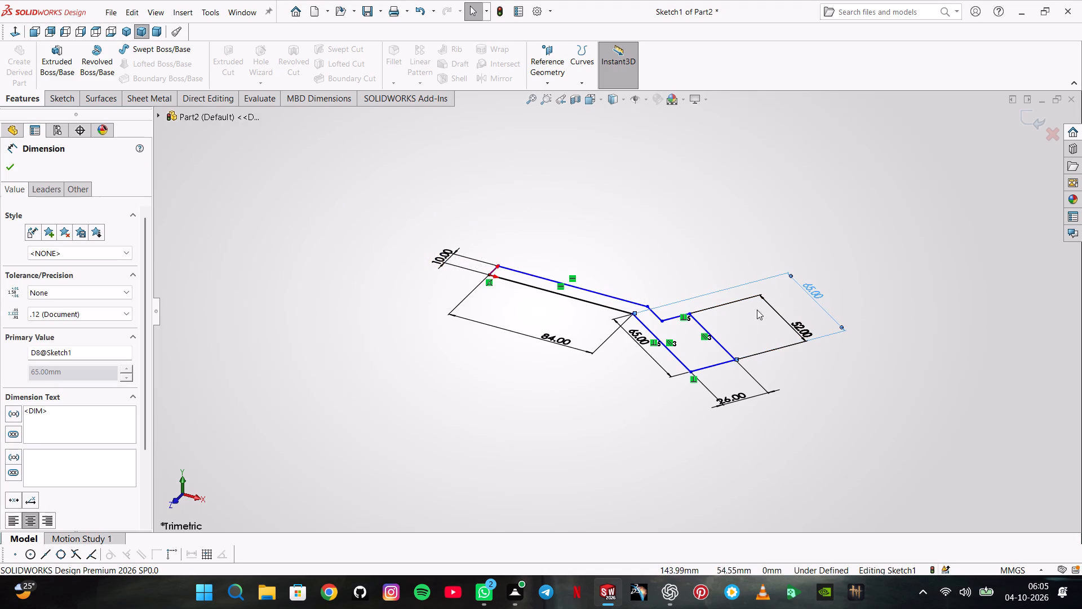
{"action": "double_click", "coordinate": [642, 338]}
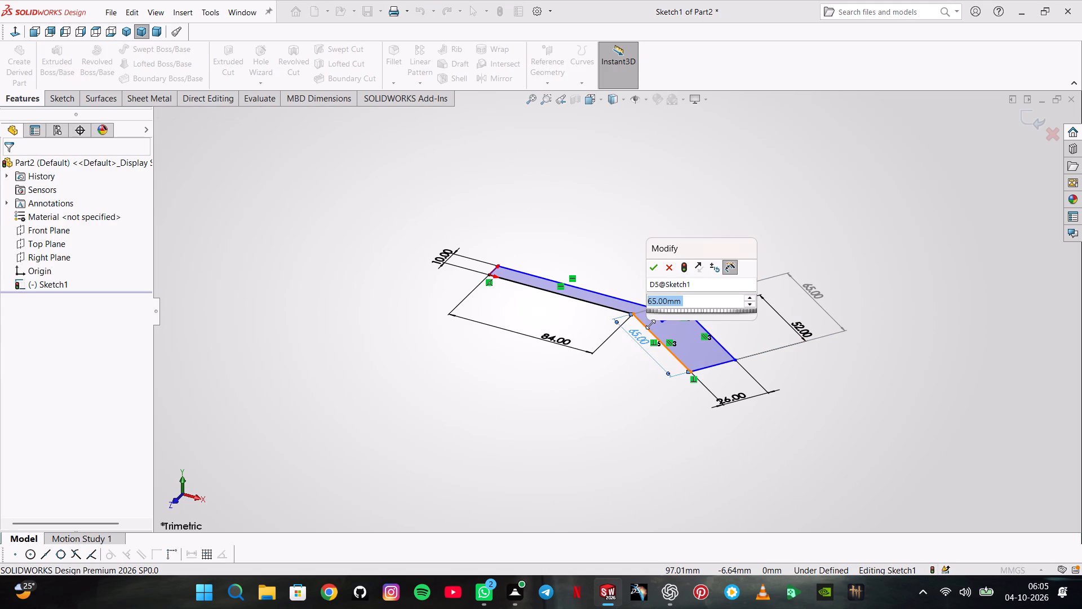
{"action": "type", "text": "70"}
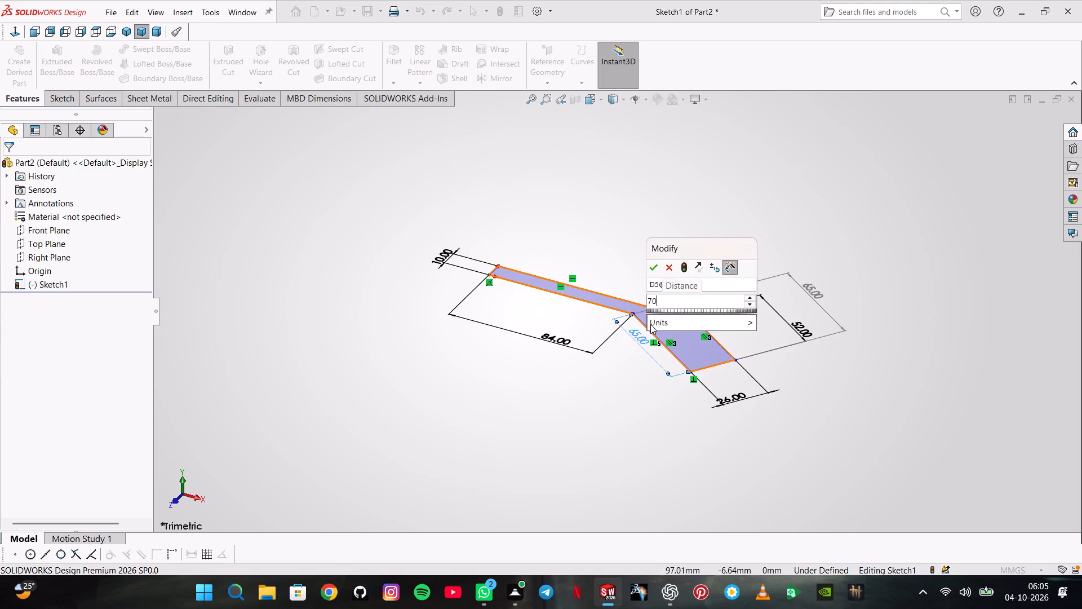
{"action": "key", "text": "Return"}
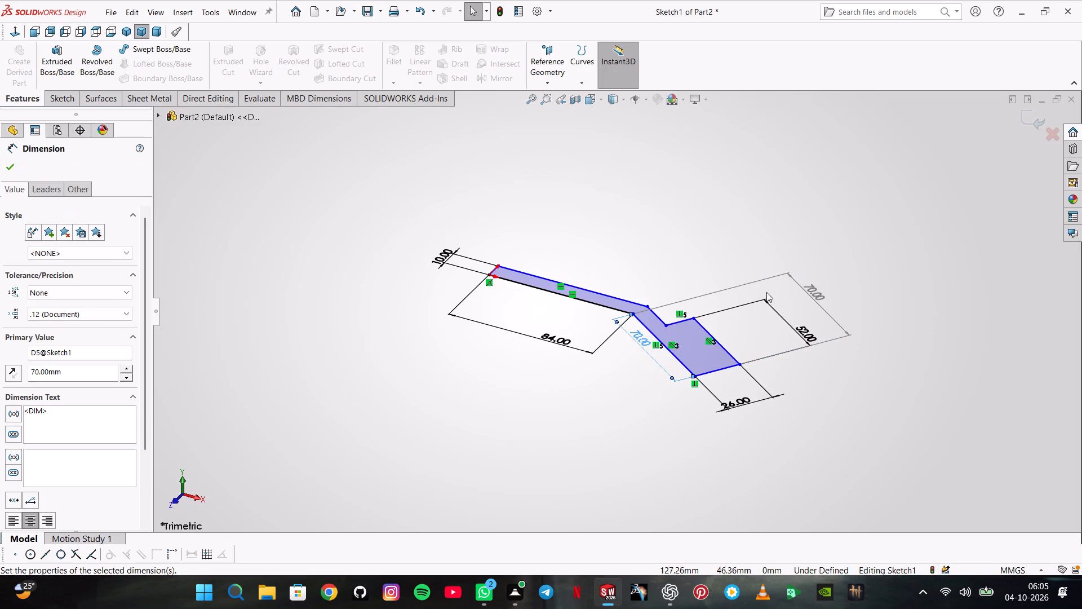
Set the length of the end block's upper sloped side to 58 mm.
{"action": "double_click", "coordinate": [805, 330]}
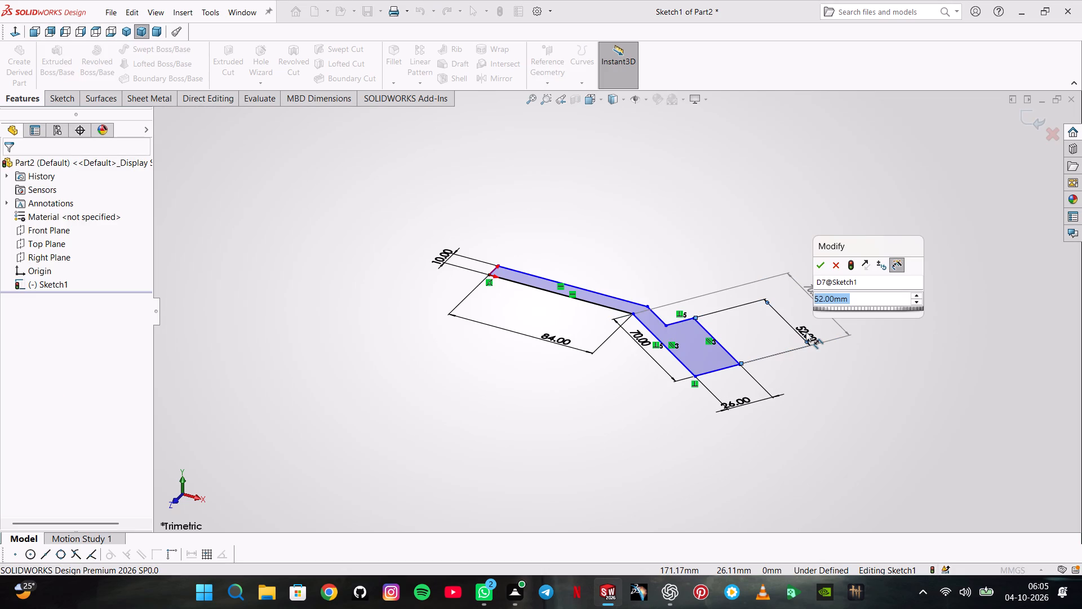
{"action": "type", "text": "58"}
{"action": "key", "text": "Return"}
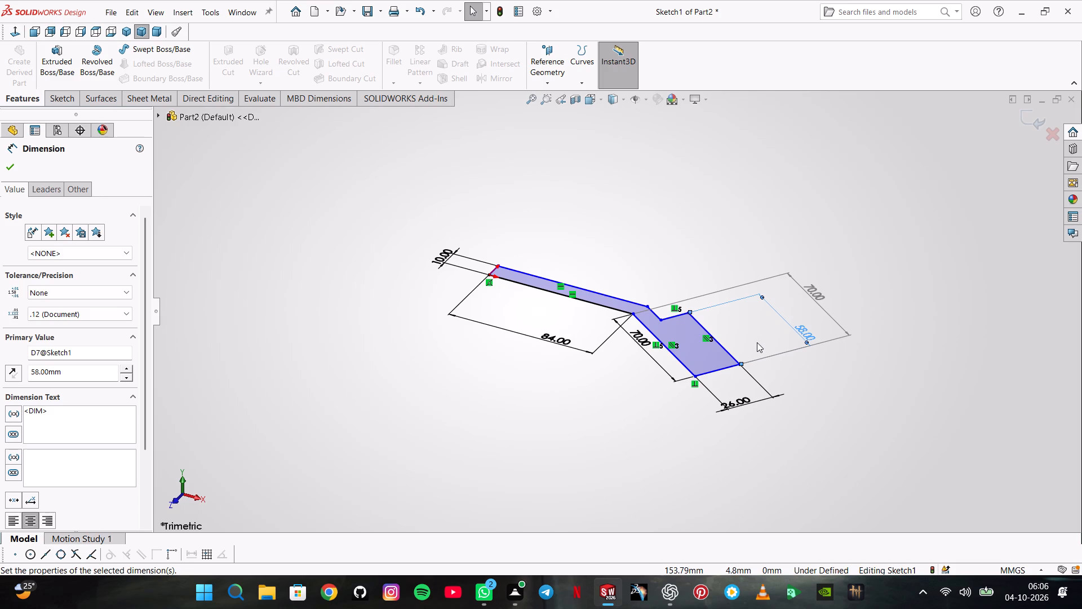
Undo the last length change on the end block's upper sloped side.
{"action": "key", "text": "ctrl+z"}
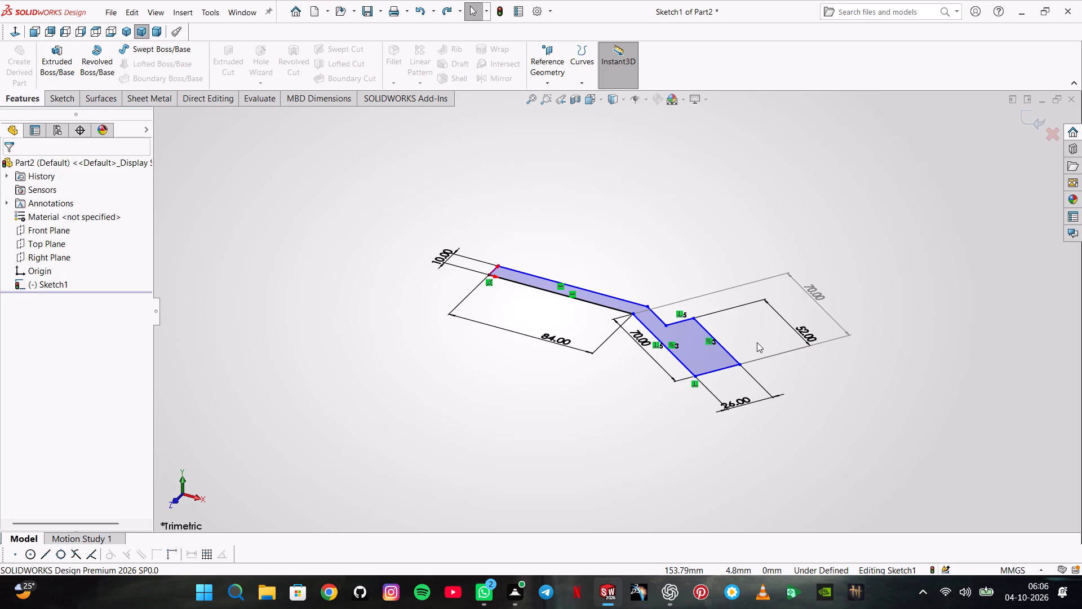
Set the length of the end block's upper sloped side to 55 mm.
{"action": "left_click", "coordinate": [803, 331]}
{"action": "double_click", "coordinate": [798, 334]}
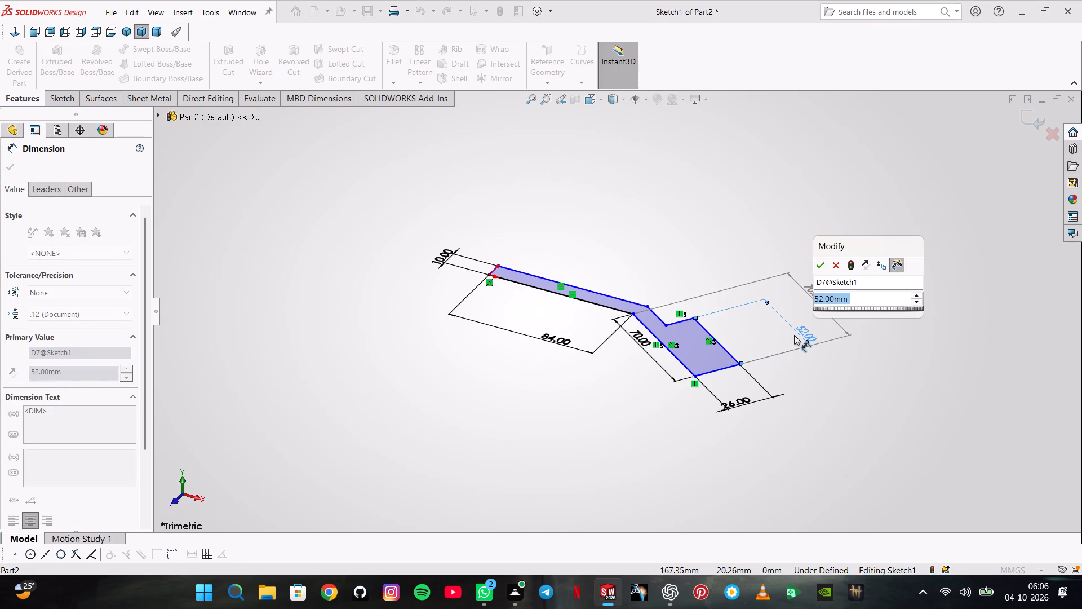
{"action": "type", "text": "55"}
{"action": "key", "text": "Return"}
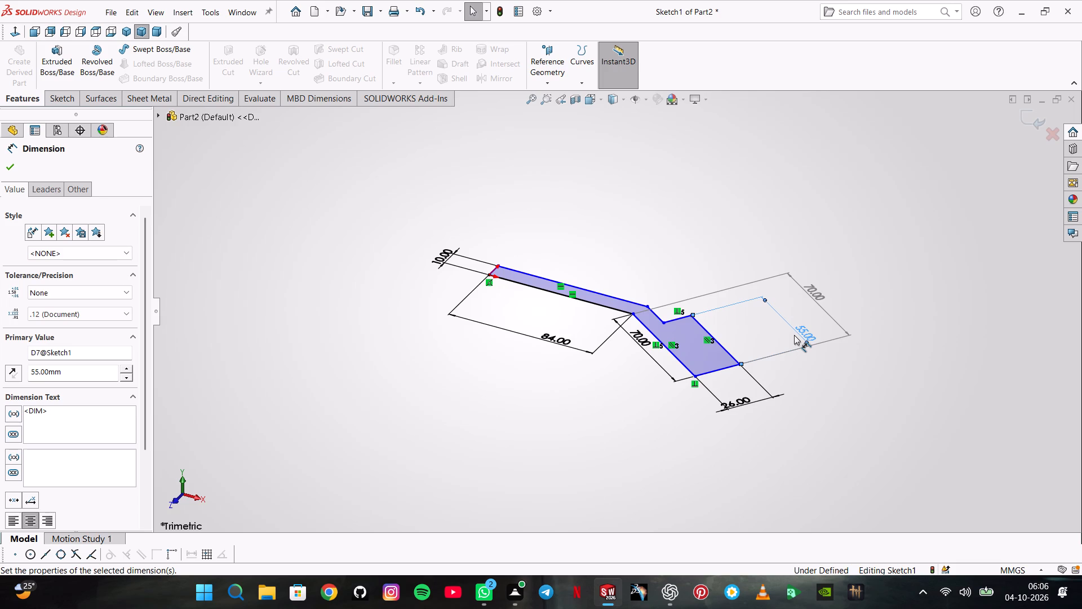
Undo the last length changes on the end block's upper sloped side and on the lower sloped side.
{"action": "key", "text": "ctrl+z"}
{"action": "key", "text": "ctrl+z"}
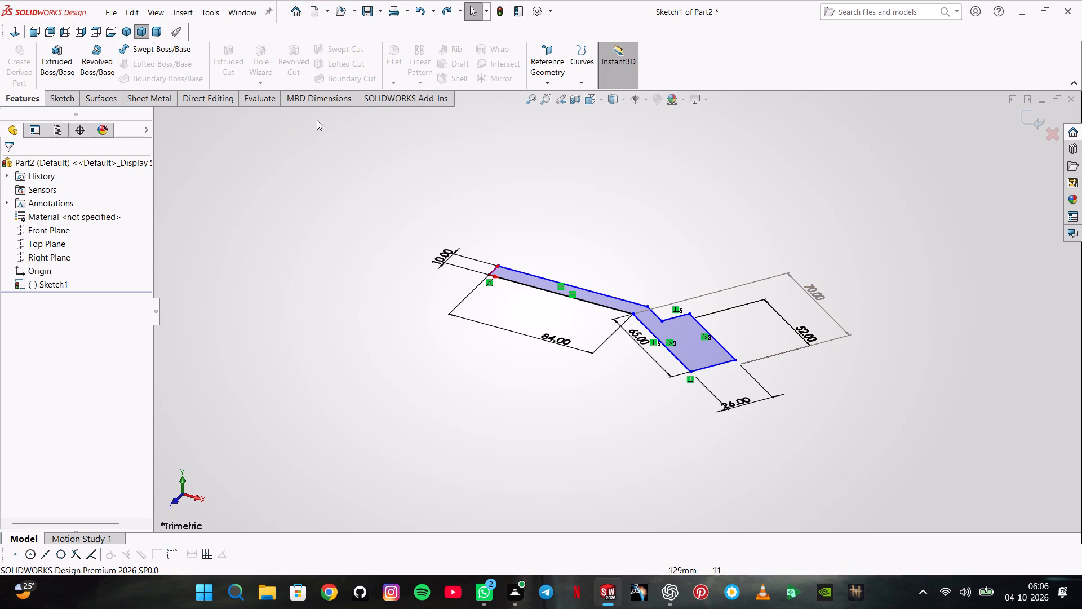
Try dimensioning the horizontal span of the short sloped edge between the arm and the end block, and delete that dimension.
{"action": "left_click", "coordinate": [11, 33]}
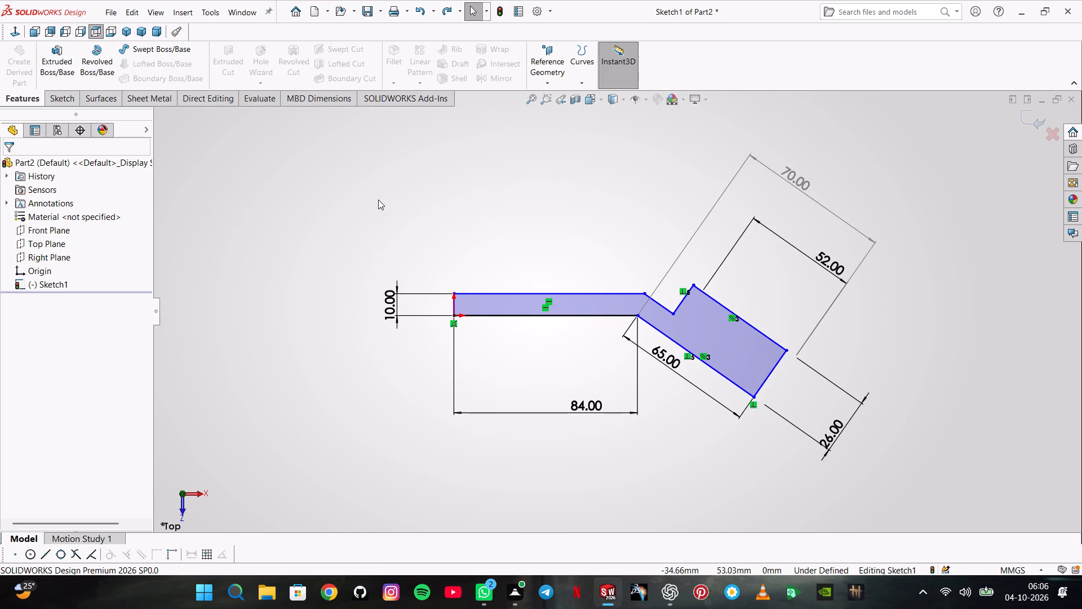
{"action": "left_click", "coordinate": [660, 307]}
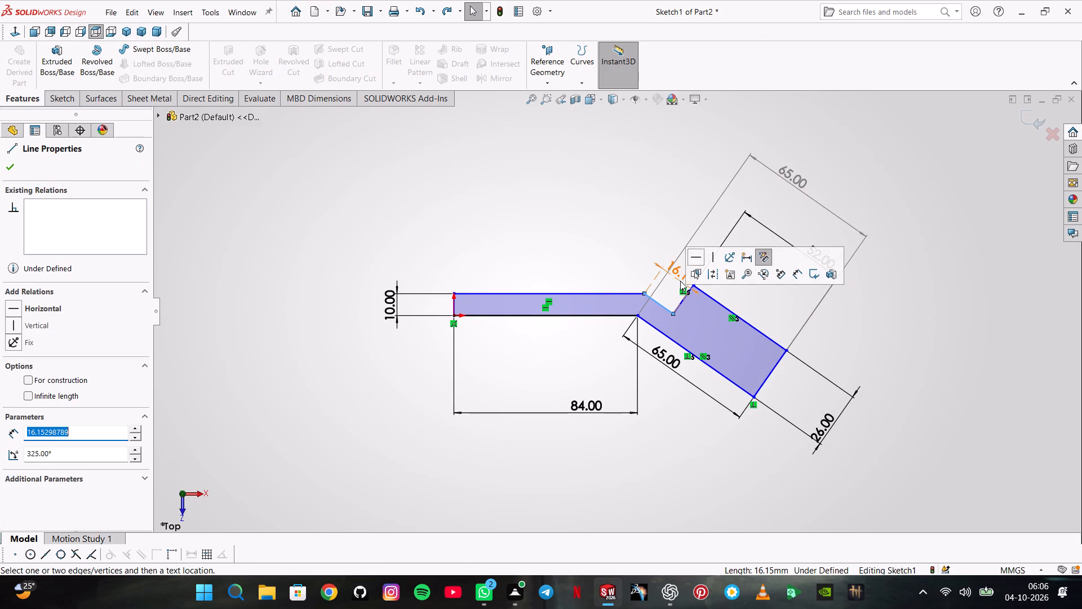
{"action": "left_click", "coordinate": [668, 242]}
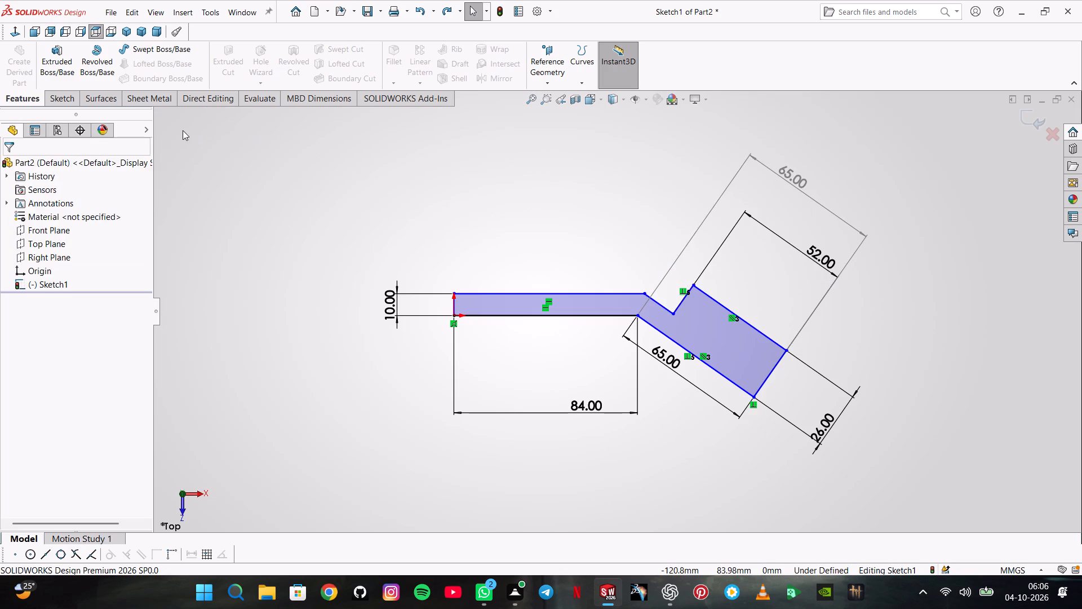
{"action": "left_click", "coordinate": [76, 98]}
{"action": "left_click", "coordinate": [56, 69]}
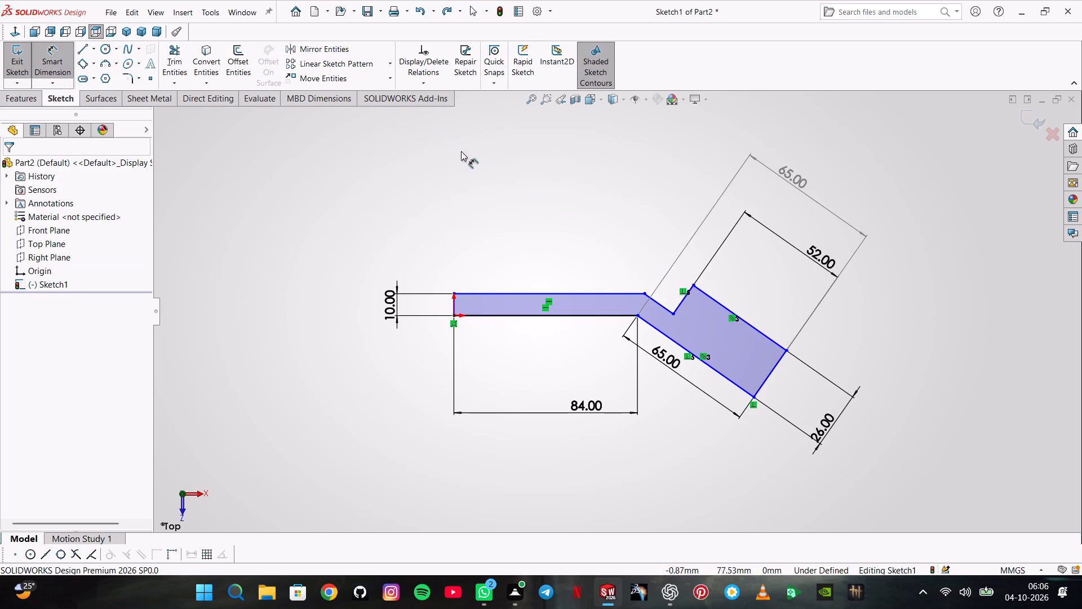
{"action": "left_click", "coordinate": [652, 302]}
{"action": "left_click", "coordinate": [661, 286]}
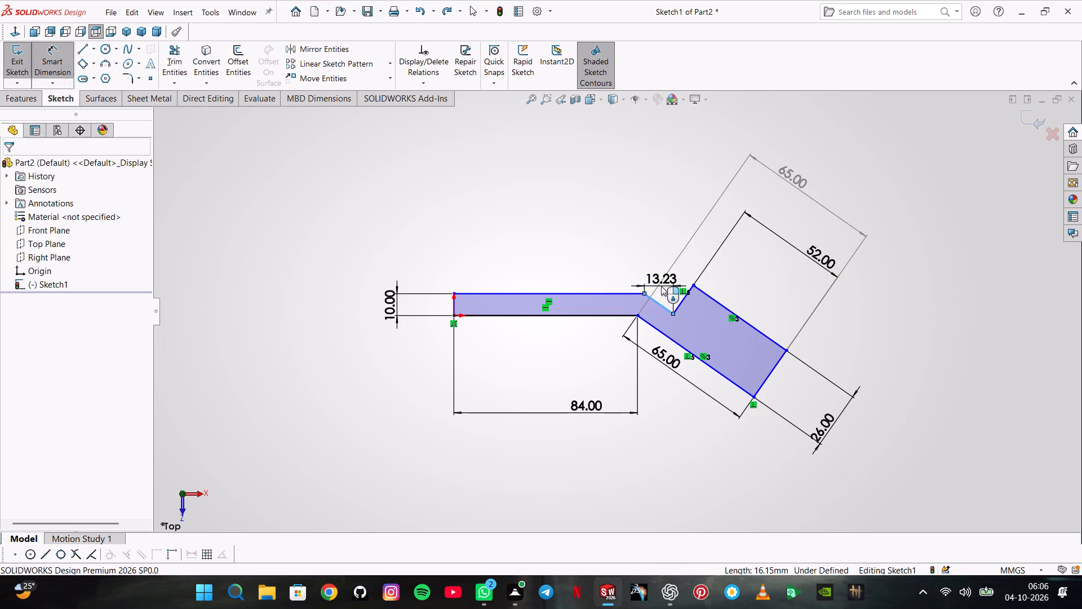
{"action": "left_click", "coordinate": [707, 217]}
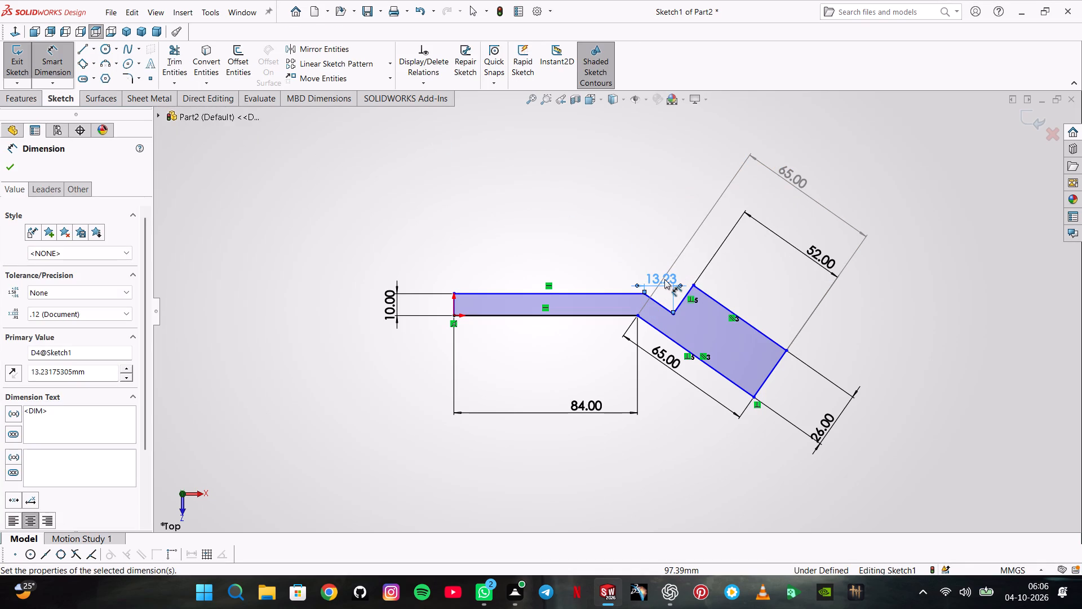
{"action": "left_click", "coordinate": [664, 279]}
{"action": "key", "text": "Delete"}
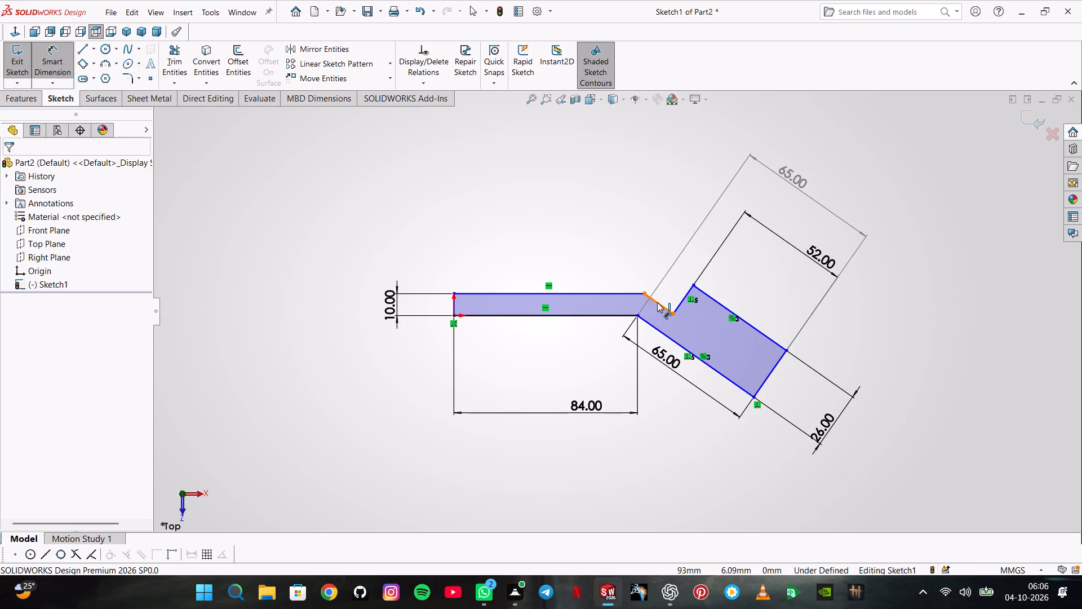
Dimension the short sloped edge between the arm and the end block along its slope, with the text beside the edge.
{"action": "left_click", "coordinate": [657, 302]}
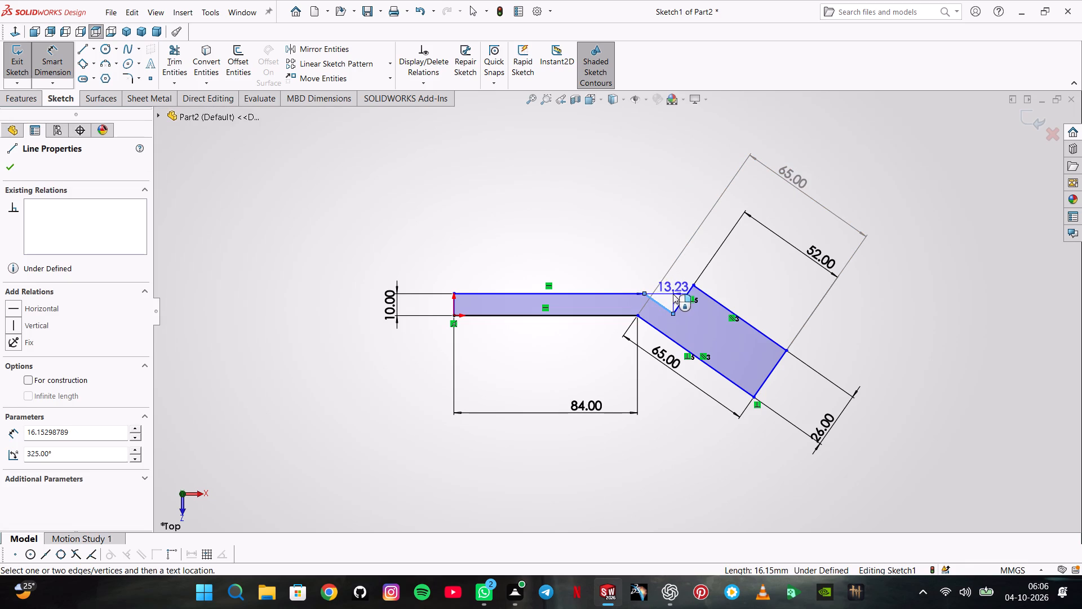
{"action": "scroll", "coordinate": [672, 295], "scroll_direction": "down", "scroll_amount": 4}
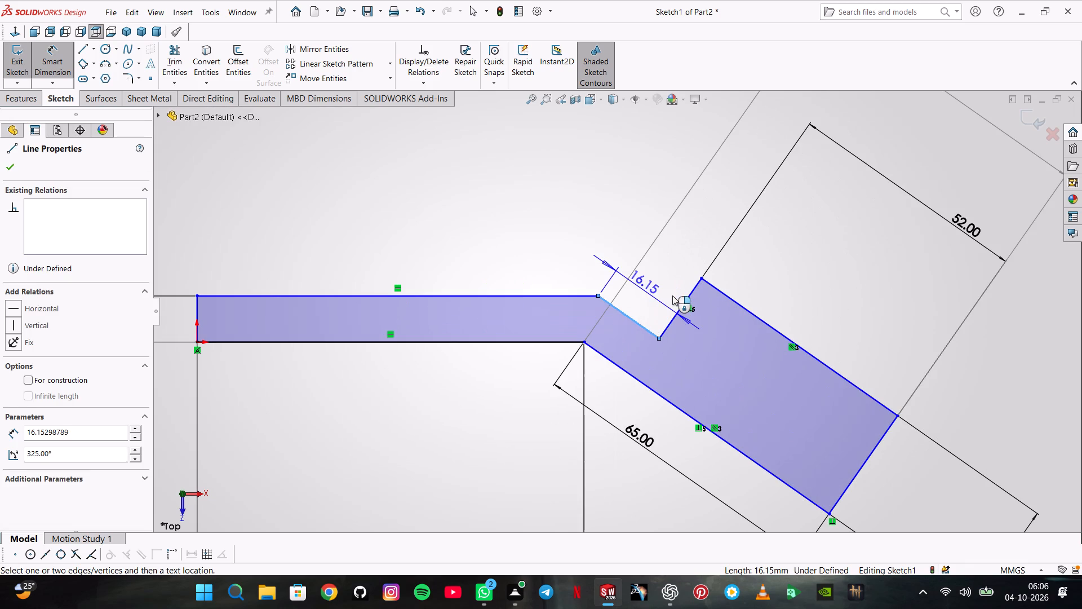
{"action": "left_click", "coordinate": [672, 295]}
{"action": "left_click", "coordinate": [699, 217]}
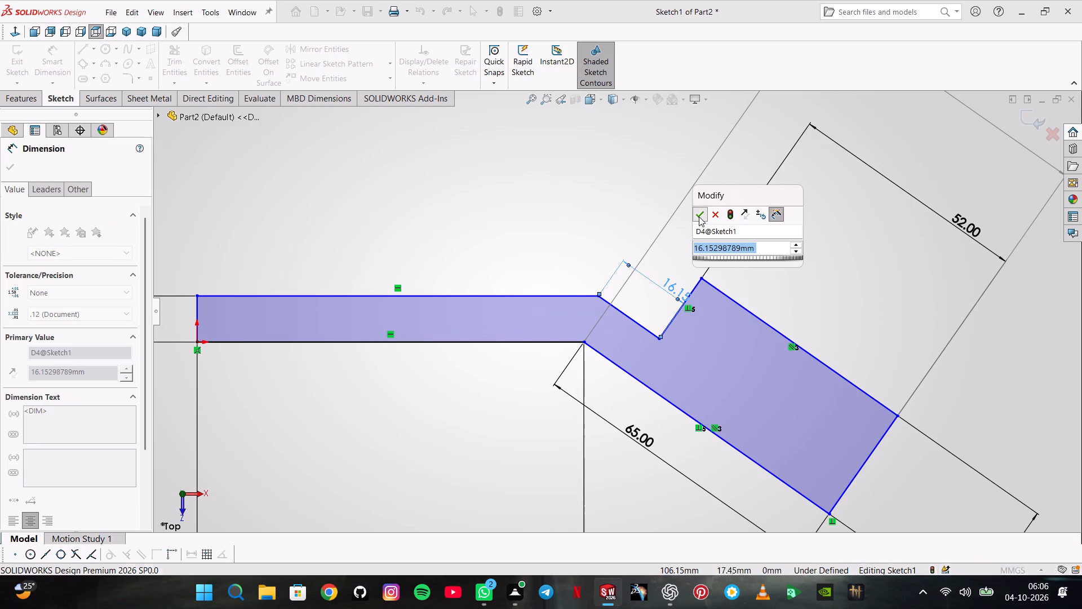
{"action": "left_click_drag", "start_coordinate": [673, 291], "coordinate": [661, 275]}
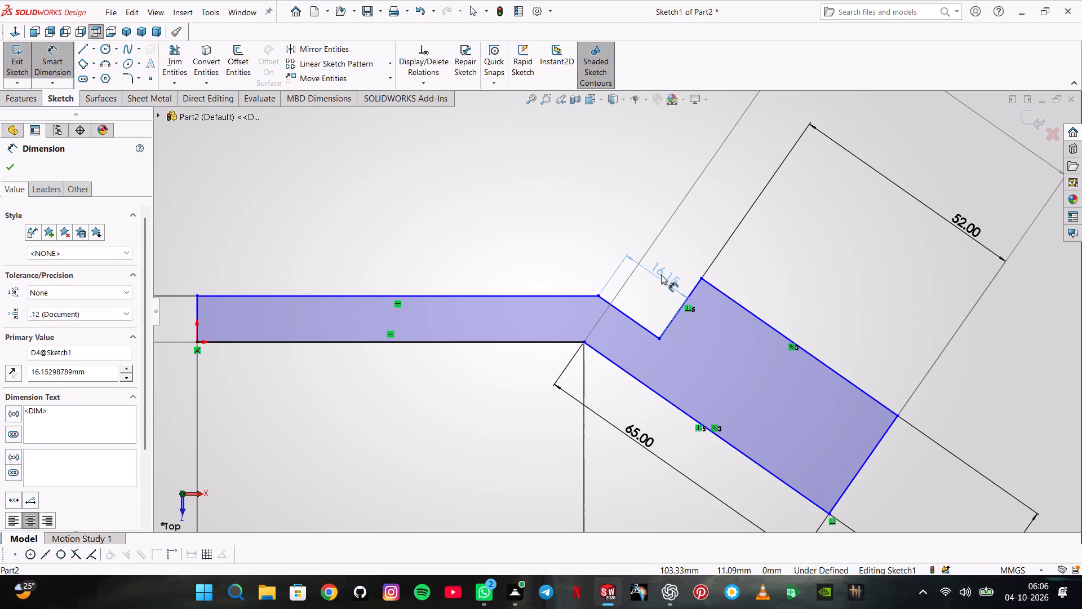
{"action": "left_click_drag", "start_coordinate": [661, 275], "coordinate": [657, 270]}
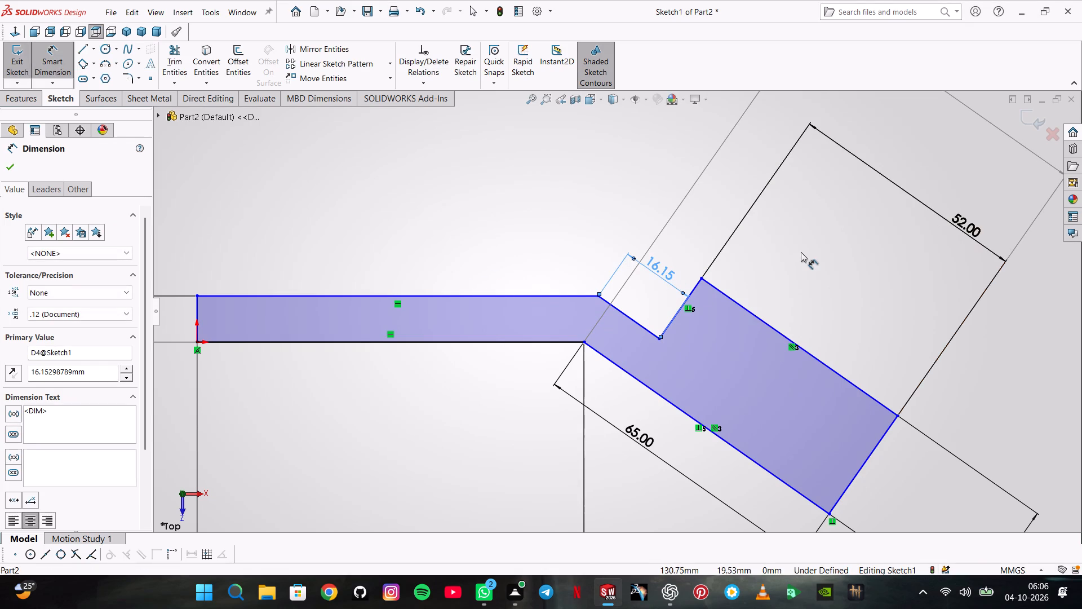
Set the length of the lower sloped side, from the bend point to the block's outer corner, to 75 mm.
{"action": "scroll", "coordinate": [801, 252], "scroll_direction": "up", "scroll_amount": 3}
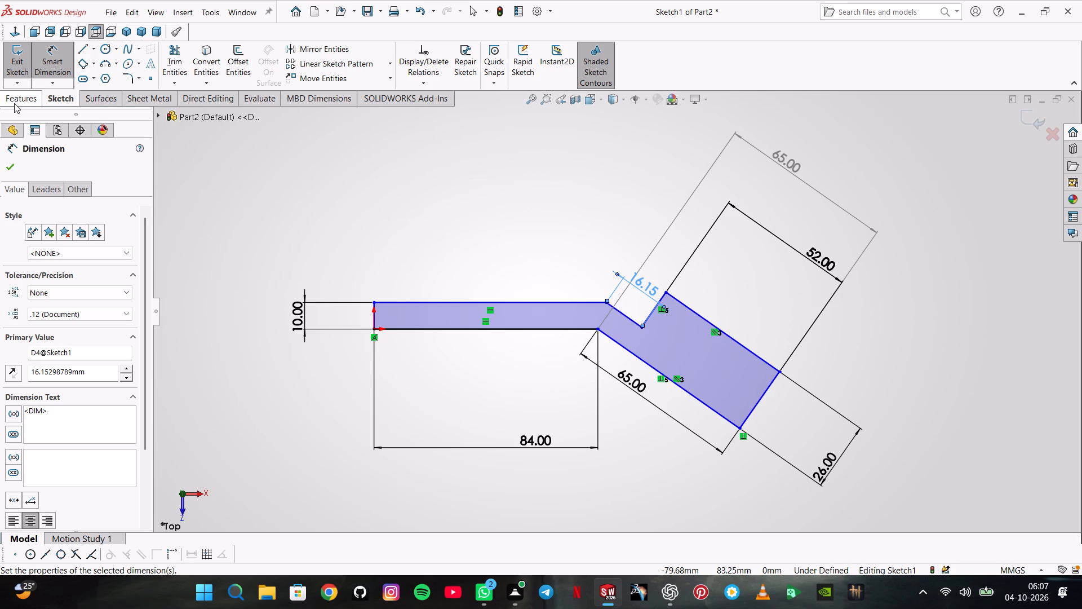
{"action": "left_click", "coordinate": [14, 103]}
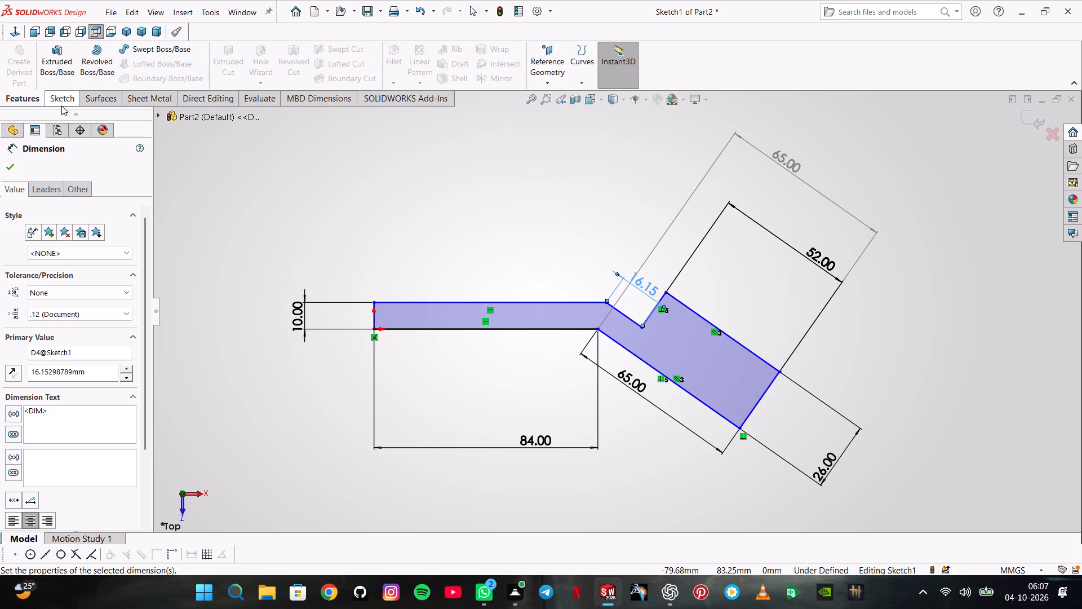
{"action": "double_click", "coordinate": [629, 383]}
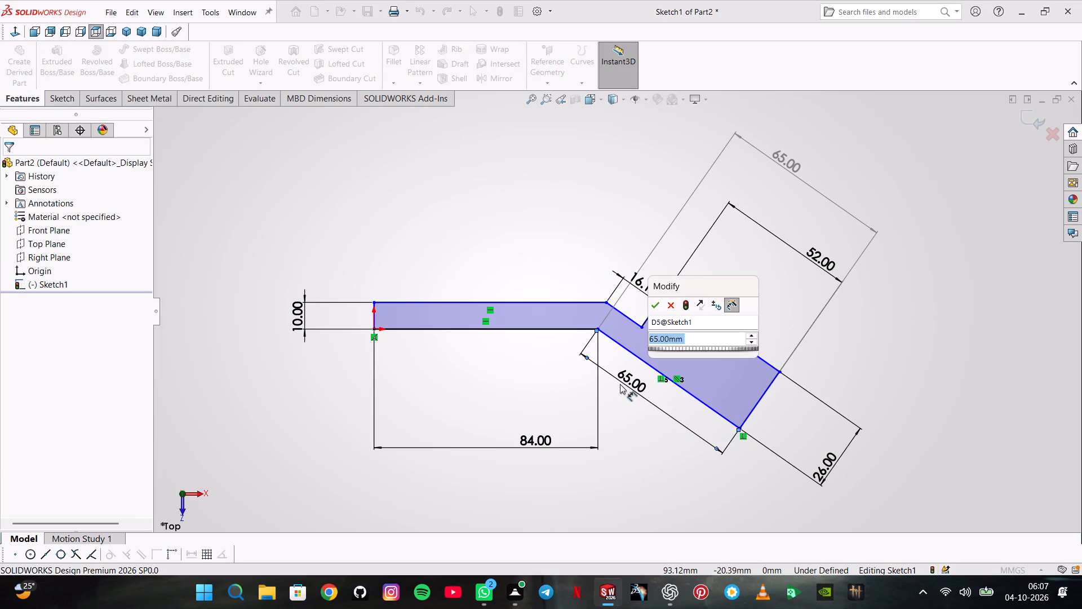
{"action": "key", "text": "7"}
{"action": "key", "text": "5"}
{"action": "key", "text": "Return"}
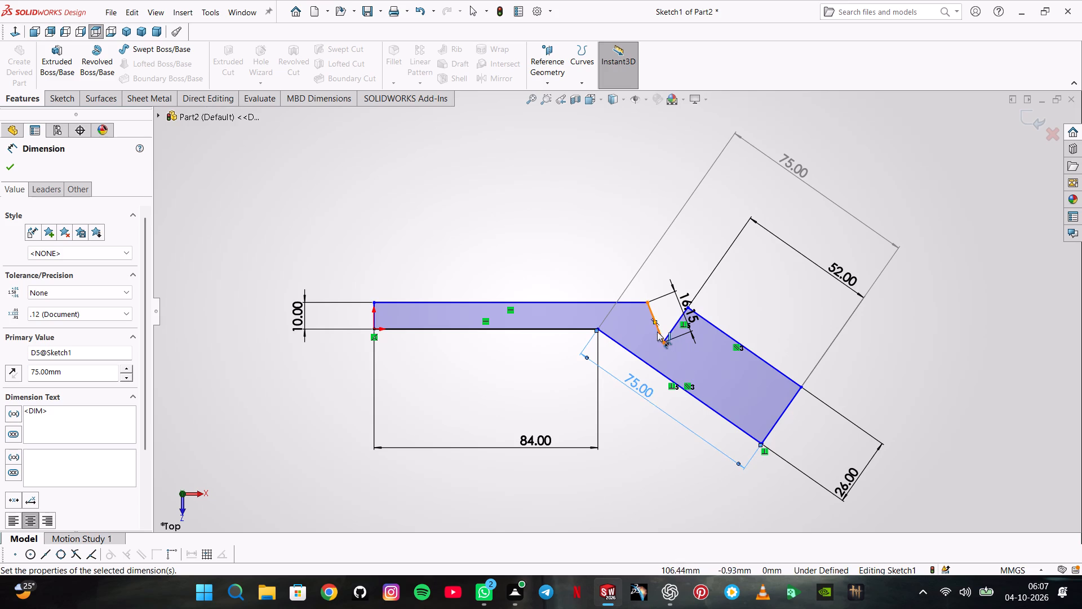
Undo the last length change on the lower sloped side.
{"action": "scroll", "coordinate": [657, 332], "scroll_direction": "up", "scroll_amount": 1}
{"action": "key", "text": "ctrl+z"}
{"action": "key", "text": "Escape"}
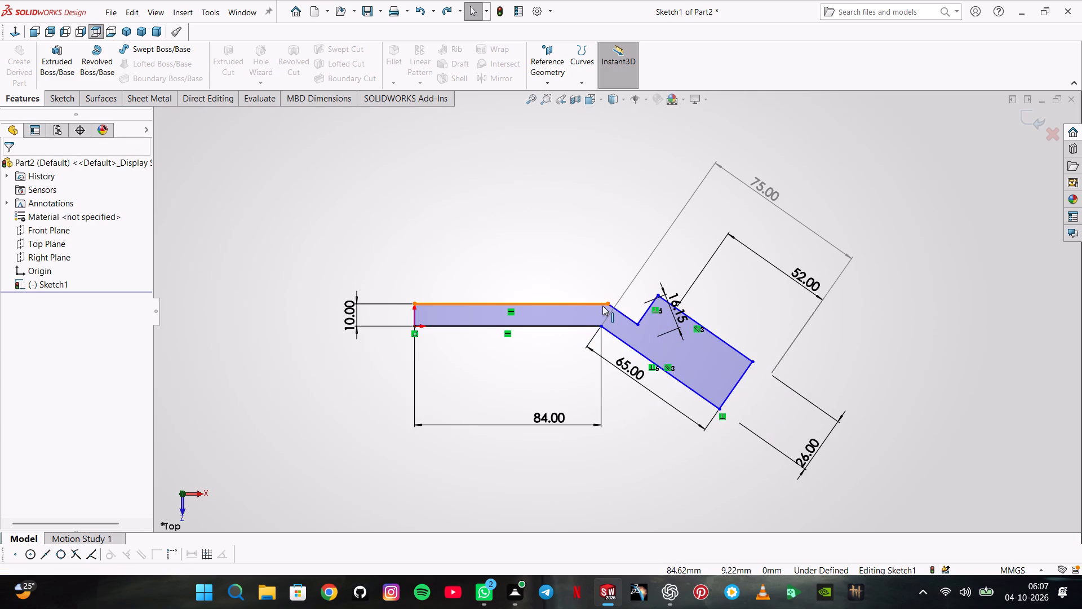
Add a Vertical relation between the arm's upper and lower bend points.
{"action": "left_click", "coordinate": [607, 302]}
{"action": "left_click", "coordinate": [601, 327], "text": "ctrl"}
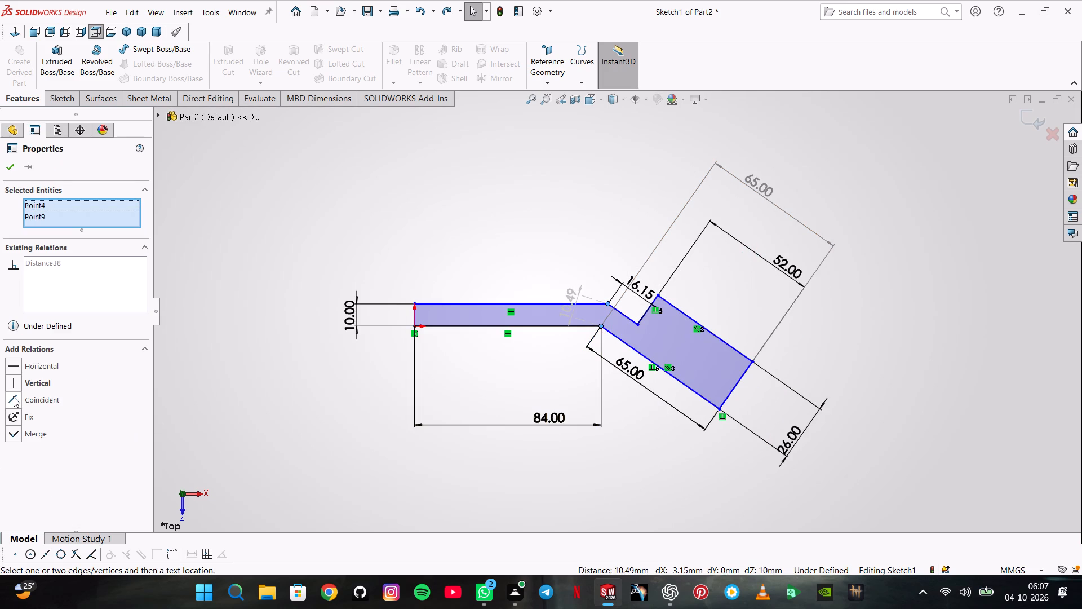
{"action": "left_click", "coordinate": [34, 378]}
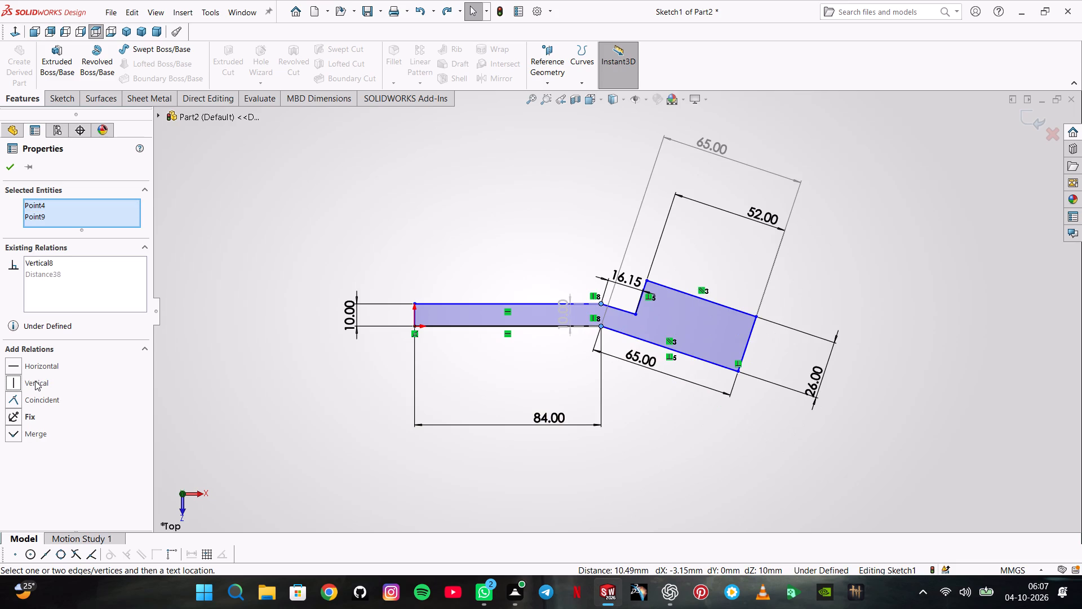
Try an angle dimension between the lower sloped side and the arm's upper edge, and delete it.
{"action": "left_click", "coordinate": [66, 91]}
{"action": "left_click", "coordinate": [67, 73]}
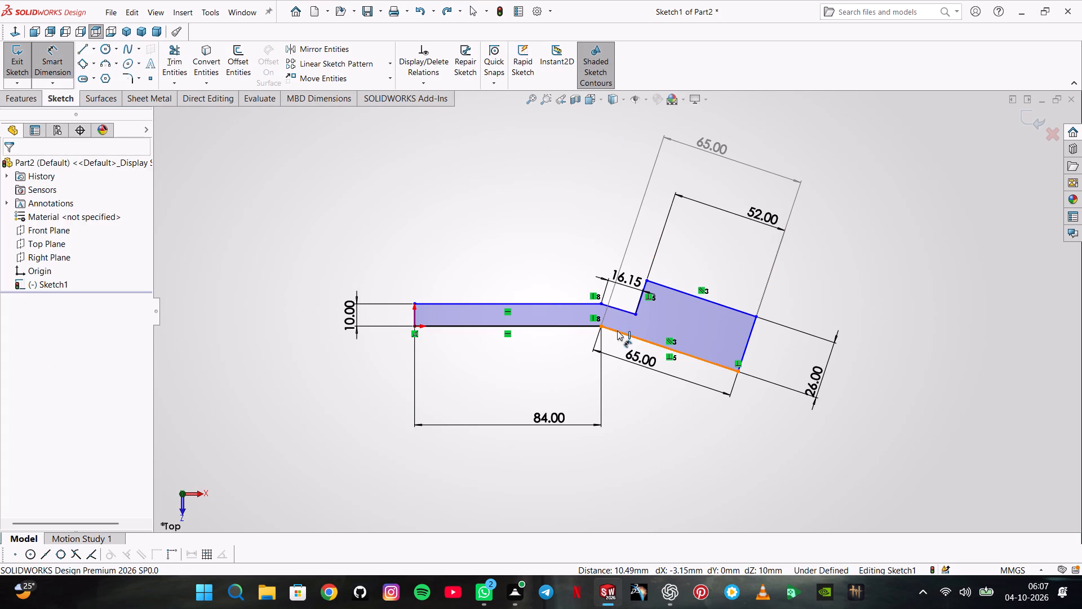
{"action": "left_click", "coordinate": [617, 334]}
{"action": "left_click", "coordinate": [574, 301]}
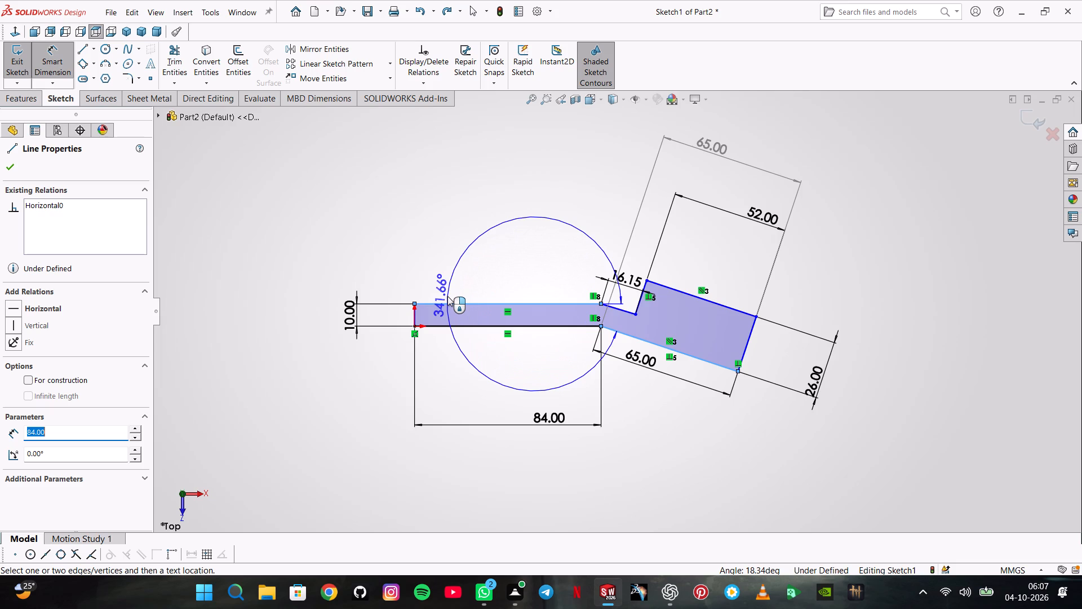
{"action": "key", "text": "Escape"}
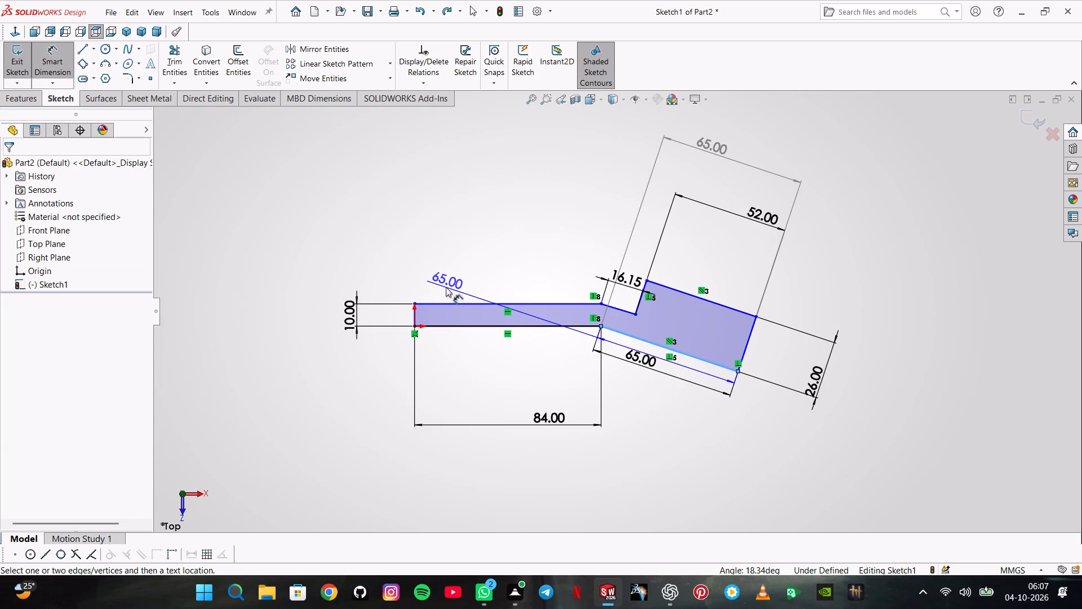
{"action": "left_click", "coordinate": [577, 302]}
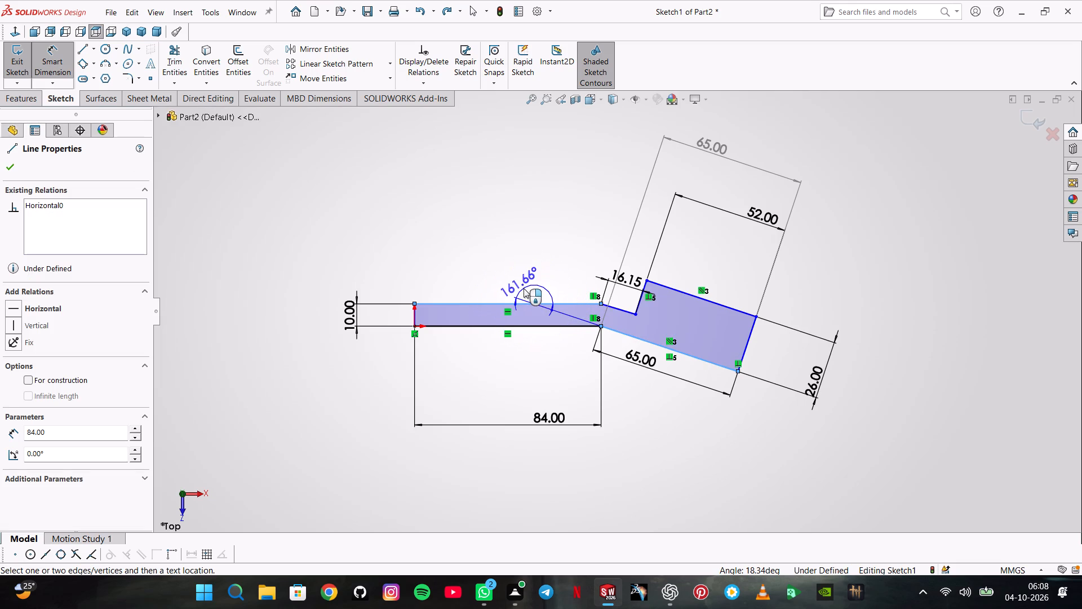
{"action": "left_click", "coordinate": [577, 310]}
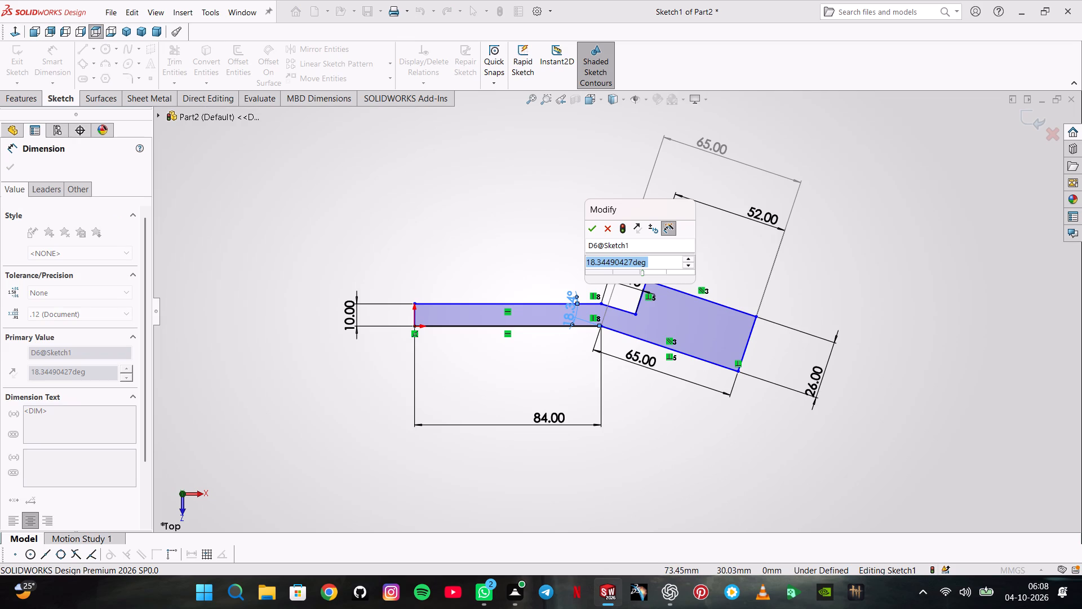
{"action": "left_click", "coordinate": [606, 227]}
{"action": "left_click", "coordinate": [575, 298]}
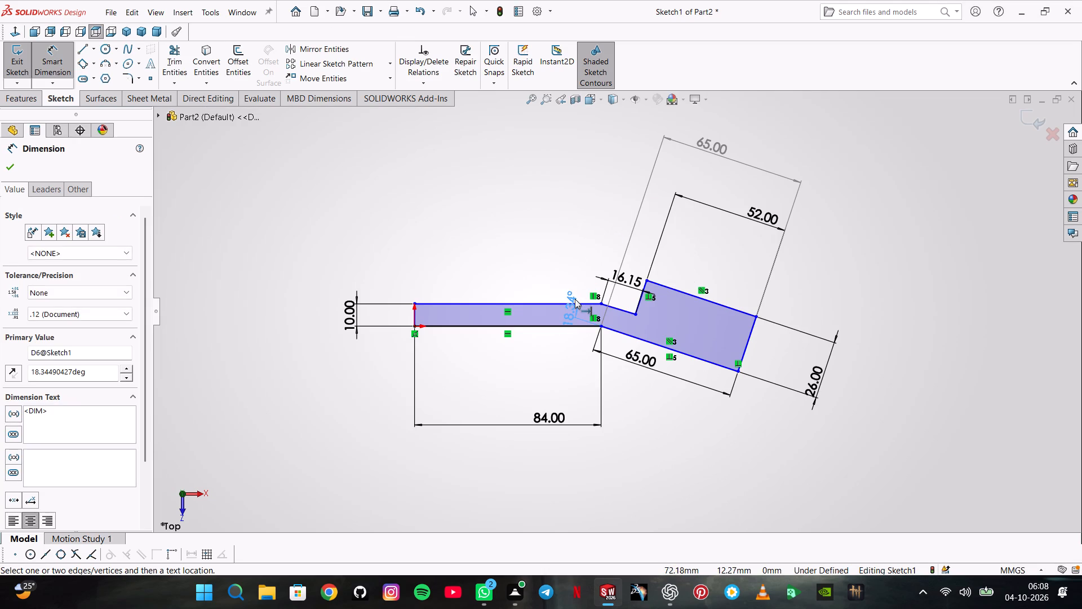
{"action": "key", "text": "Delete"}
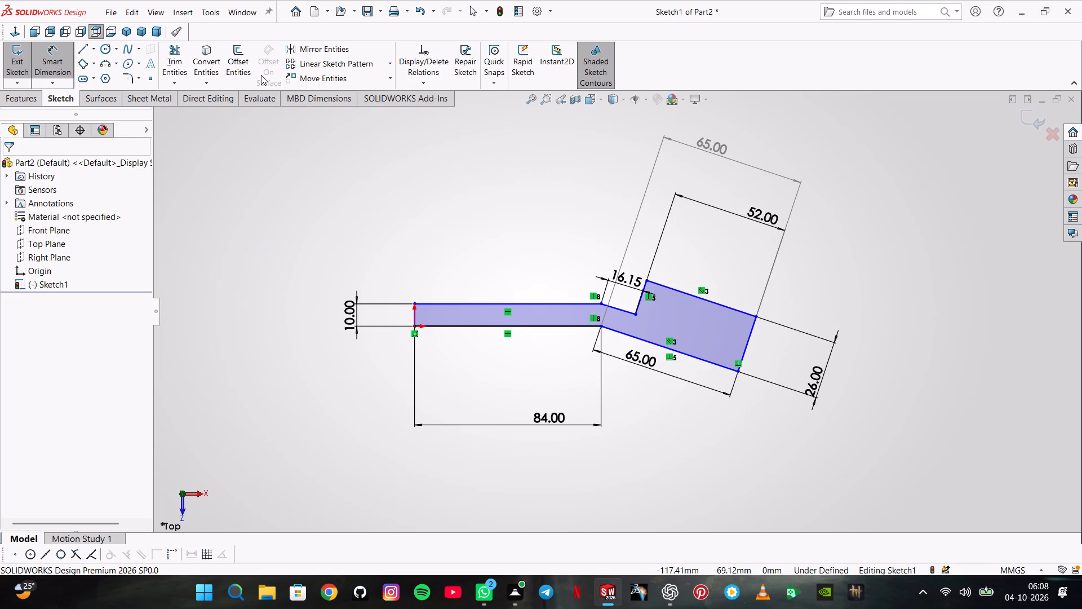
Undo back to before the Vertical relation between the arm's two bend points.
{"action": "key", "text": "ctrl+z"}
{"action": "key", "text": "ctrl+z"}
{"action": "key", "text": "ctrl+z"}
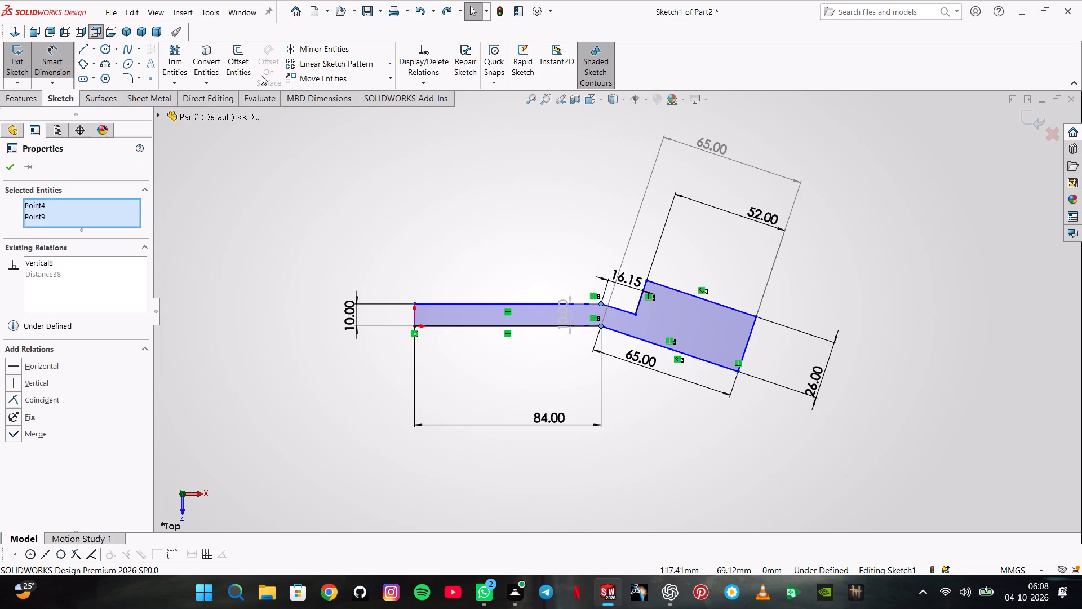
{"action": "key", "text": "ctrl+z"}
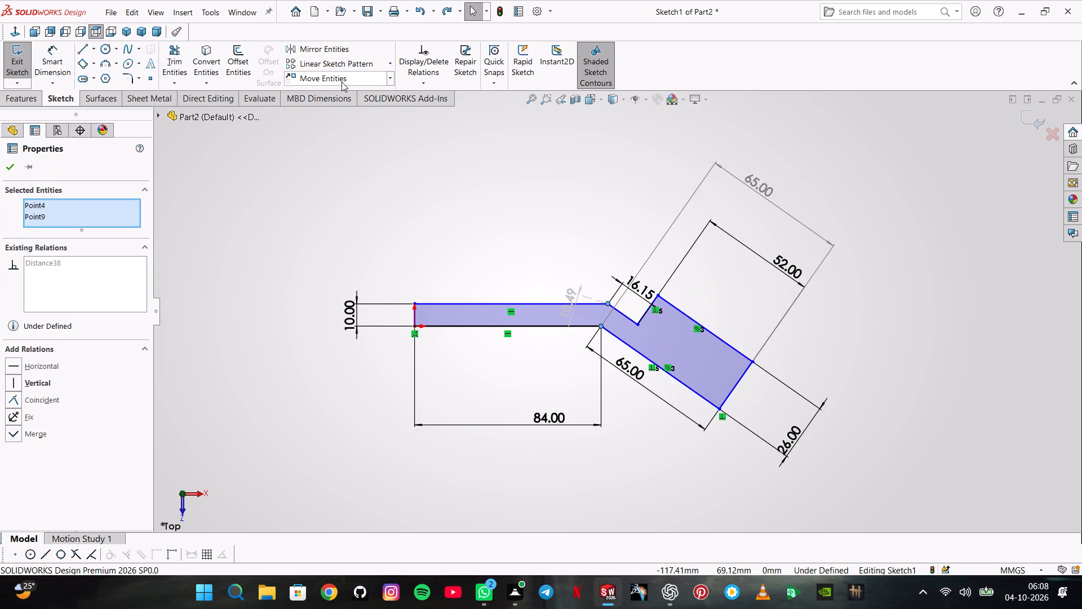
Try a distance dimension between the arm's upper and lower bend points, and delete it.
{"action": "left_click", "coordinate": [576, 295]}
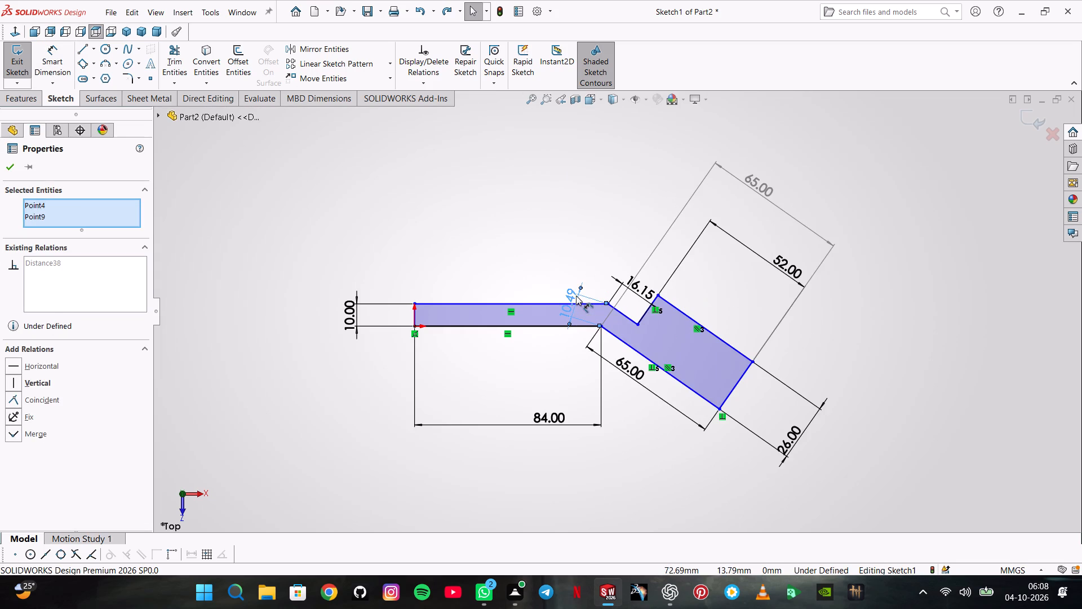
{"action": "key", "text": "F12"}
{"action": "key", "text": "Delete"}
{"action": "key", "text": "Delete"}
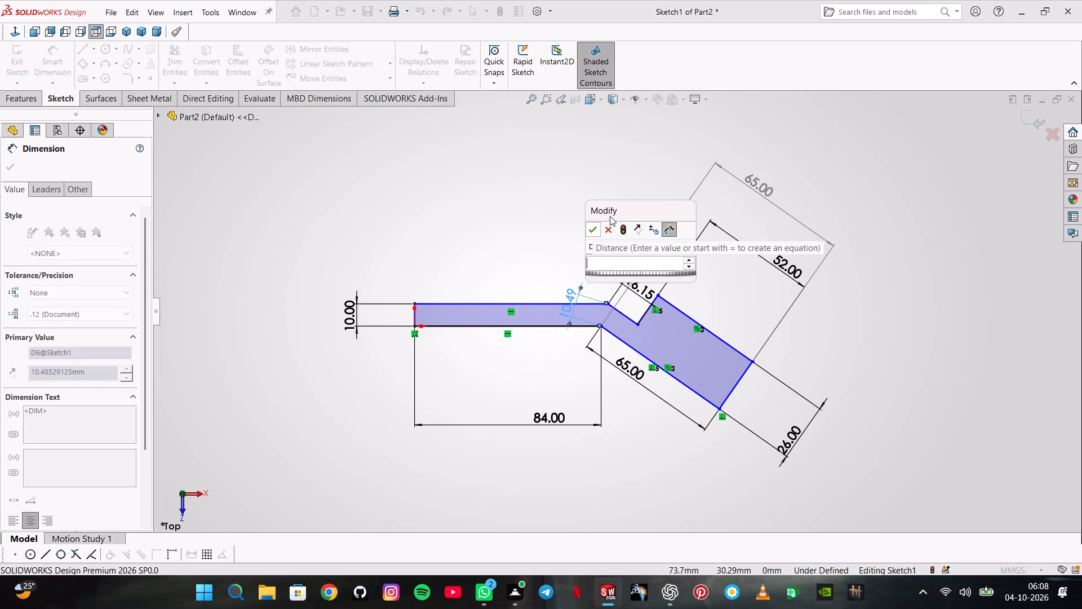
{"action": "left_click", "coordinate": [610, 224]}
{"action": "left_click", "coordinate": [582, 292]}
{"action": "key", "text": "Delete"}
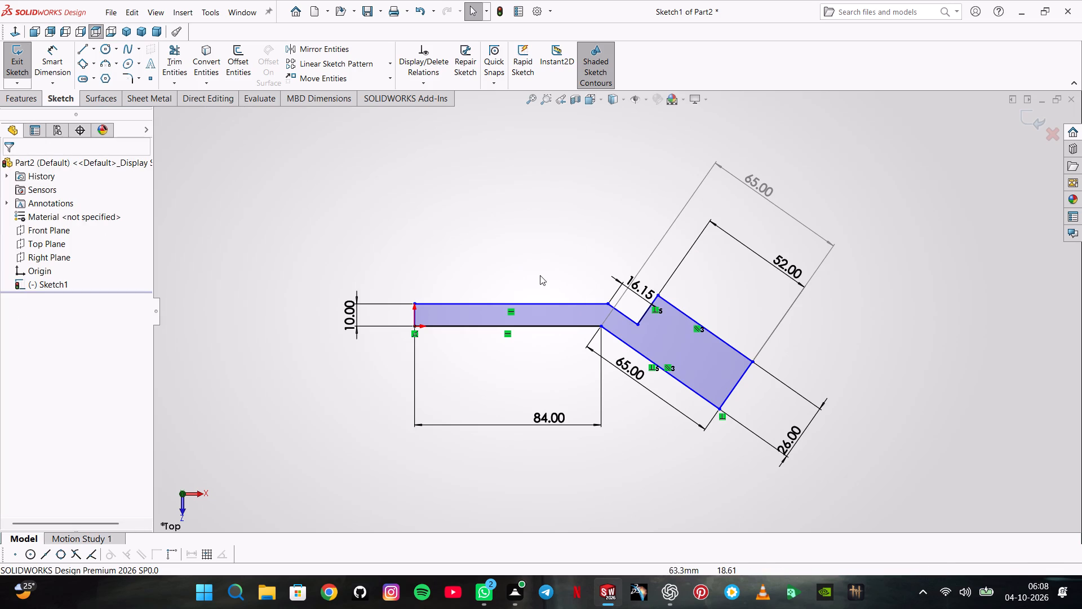
Dimension the angle between the lower sloped side and the arm's lower horizontal edge.
{"action": "left_click", "coordinate": [60, 58]}
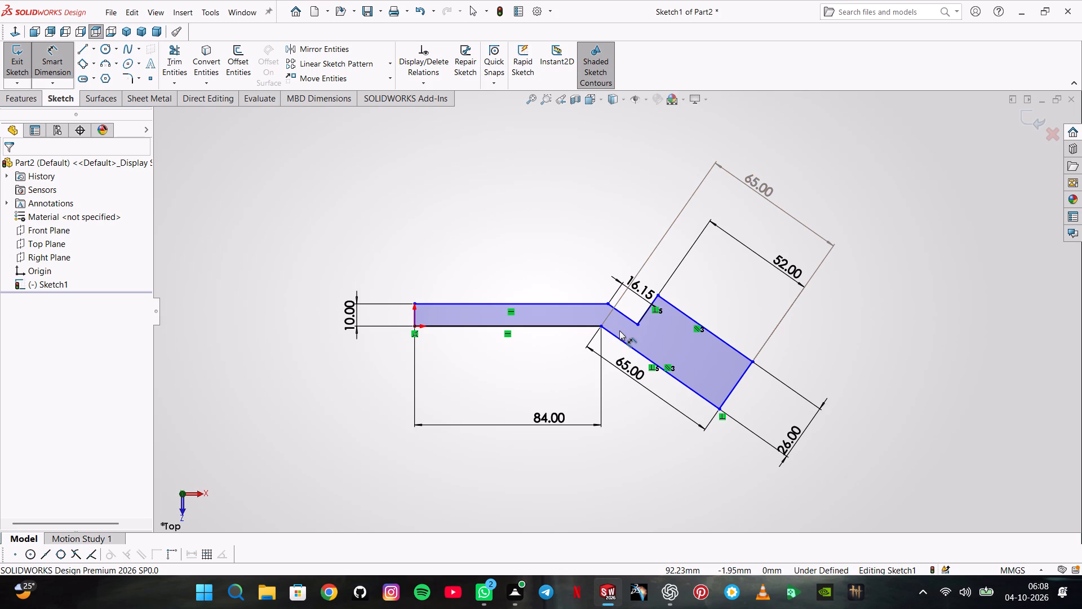
{"action": "left_click", "coordinate": [636, 354]}
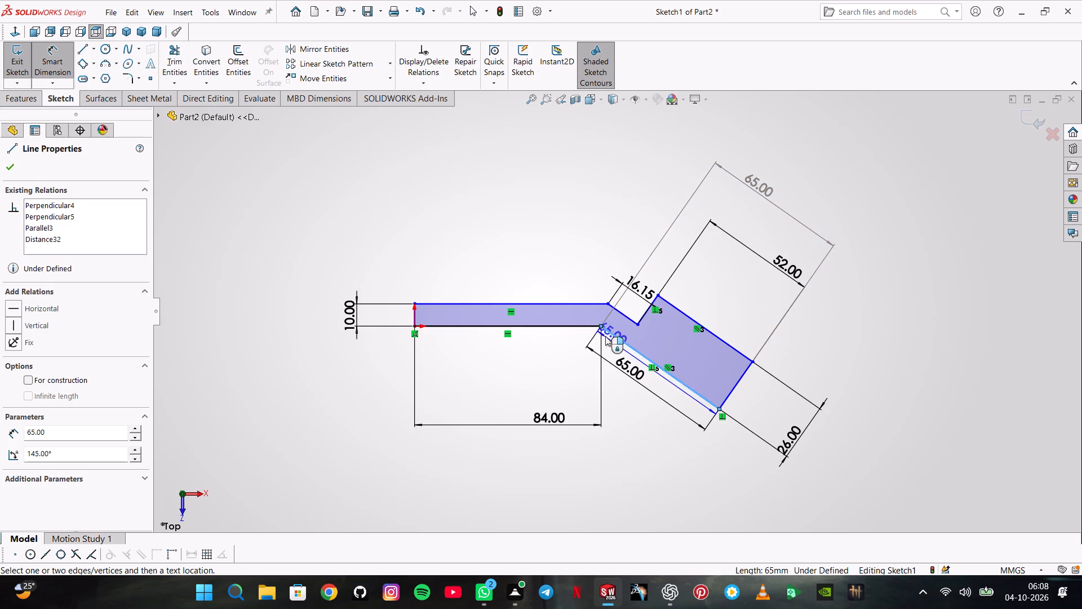
{"action": "left_click", "coordinate": [578, 328]}
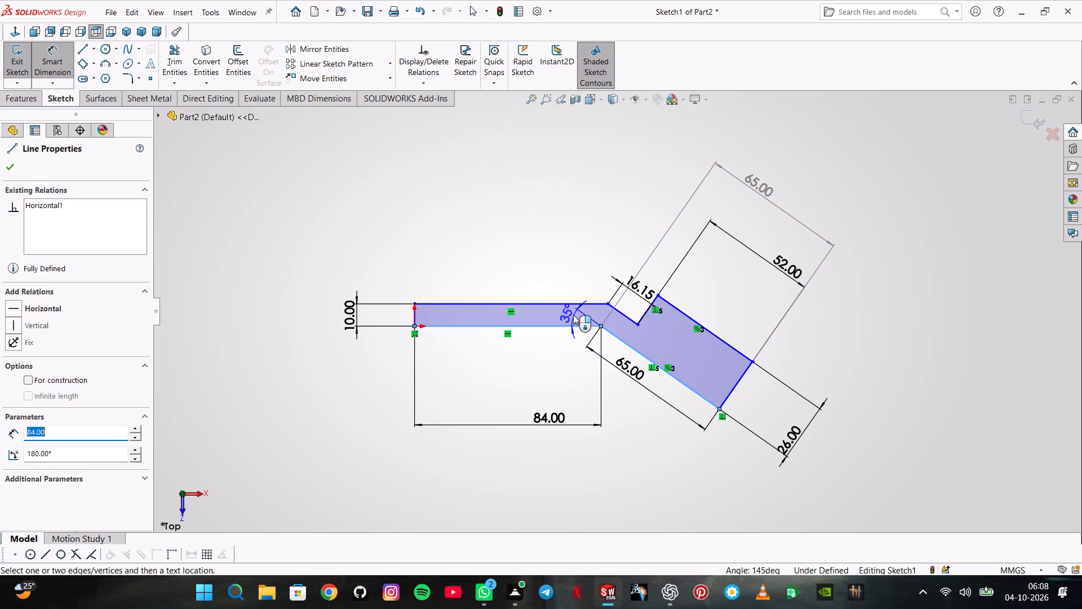
{"action": "left_click", "coordinate": [387, 271]}
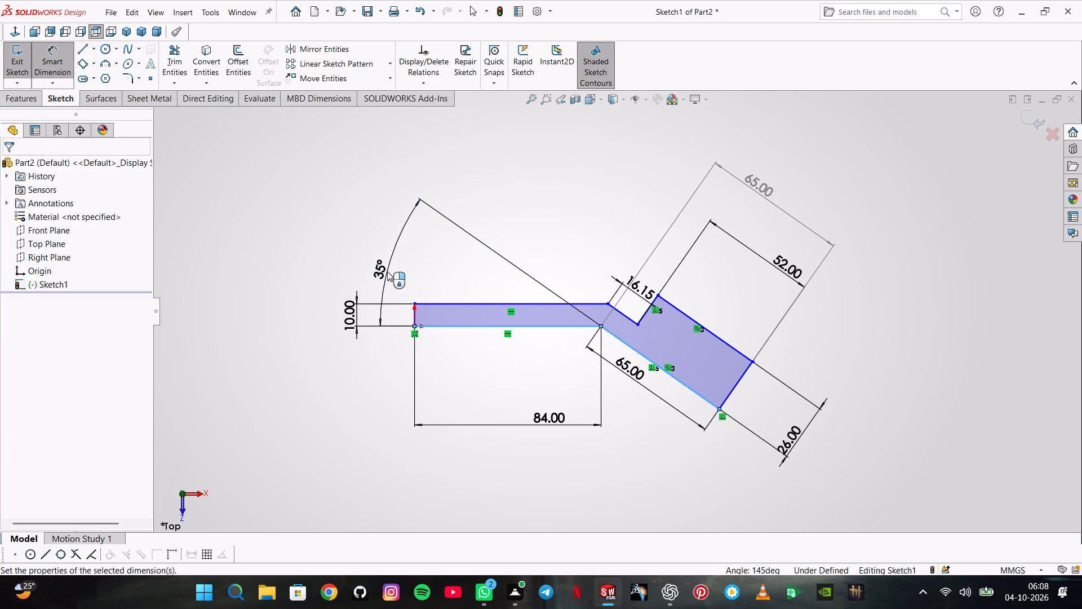
{"action": "left_click", "coordinate": [409, 196]}
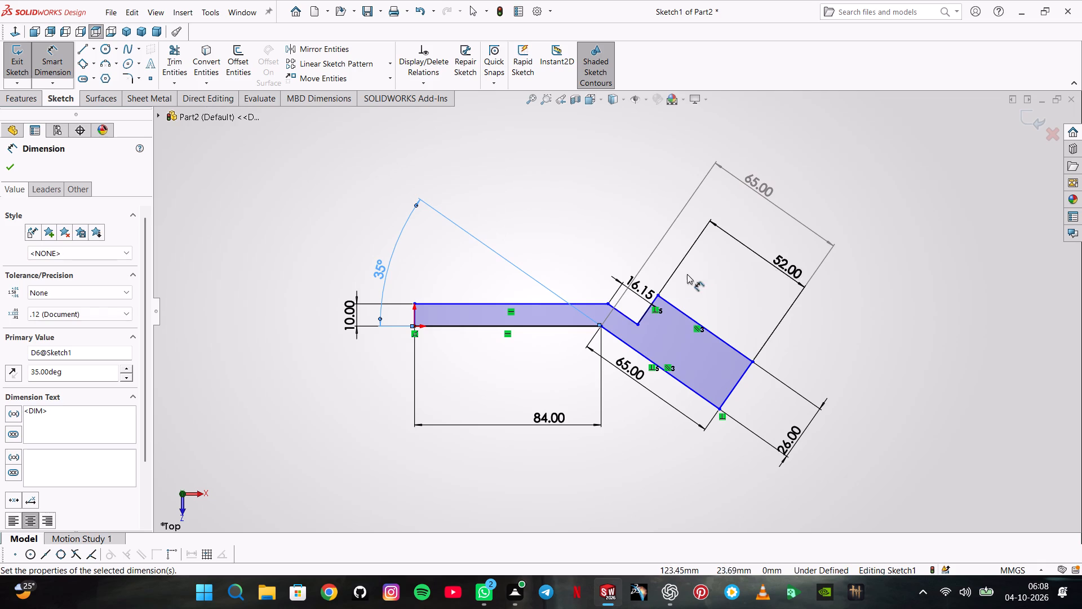
{"action": "key", "text": "Escape"}
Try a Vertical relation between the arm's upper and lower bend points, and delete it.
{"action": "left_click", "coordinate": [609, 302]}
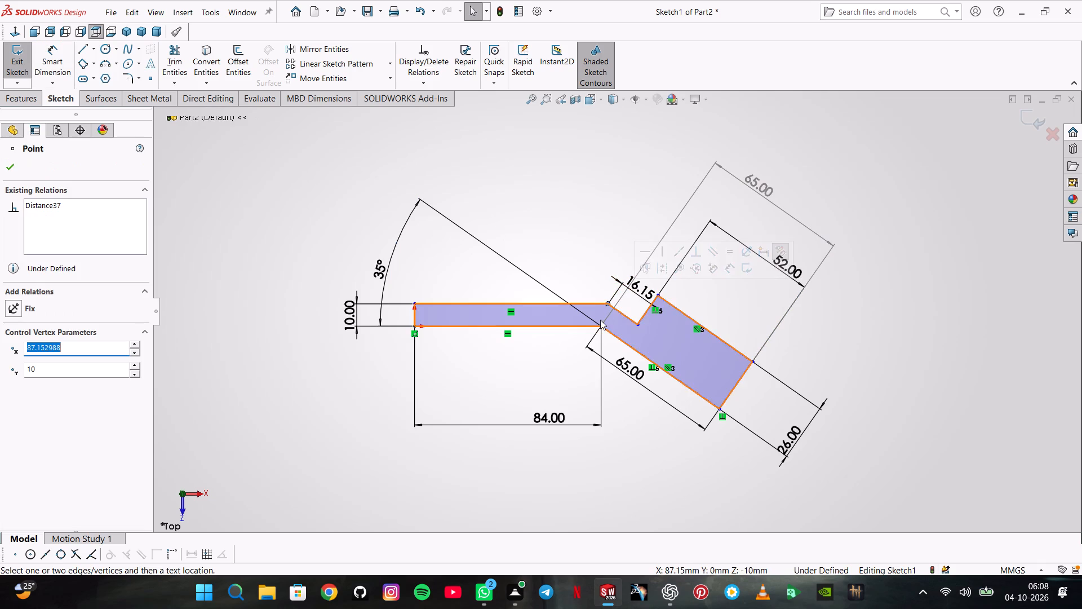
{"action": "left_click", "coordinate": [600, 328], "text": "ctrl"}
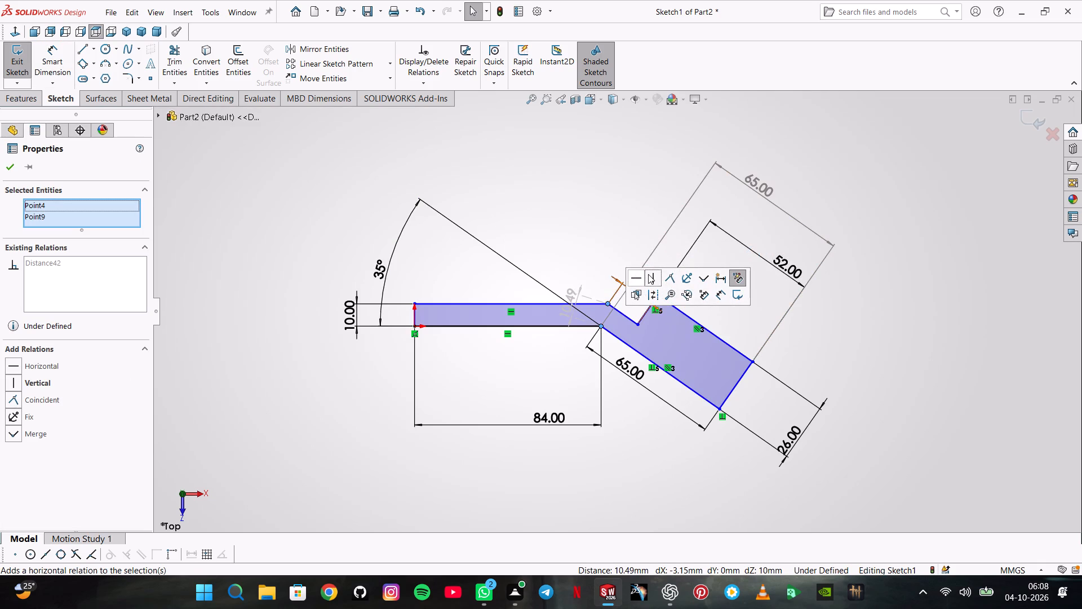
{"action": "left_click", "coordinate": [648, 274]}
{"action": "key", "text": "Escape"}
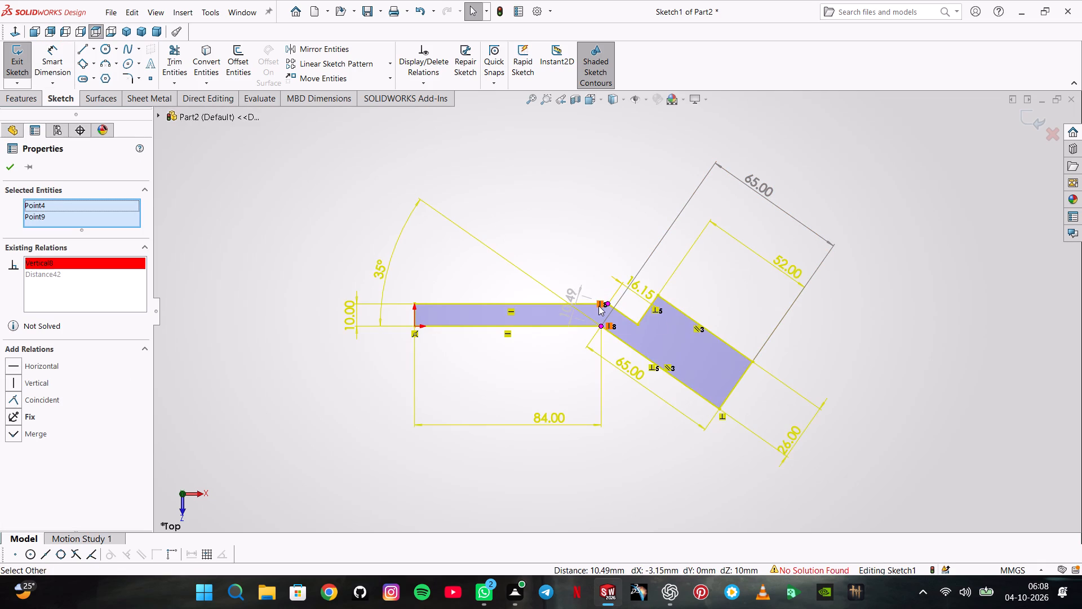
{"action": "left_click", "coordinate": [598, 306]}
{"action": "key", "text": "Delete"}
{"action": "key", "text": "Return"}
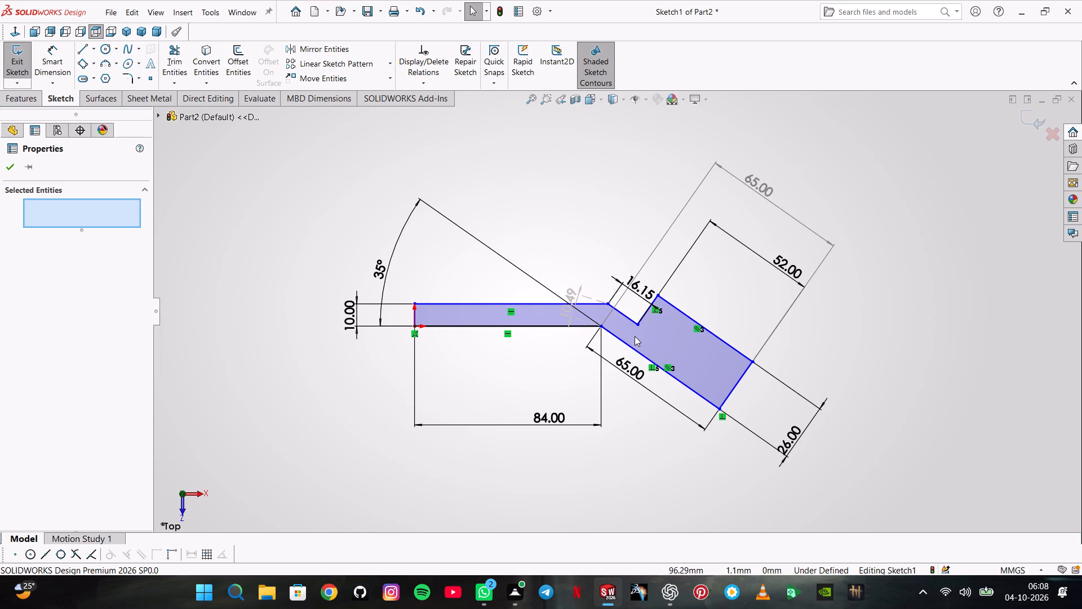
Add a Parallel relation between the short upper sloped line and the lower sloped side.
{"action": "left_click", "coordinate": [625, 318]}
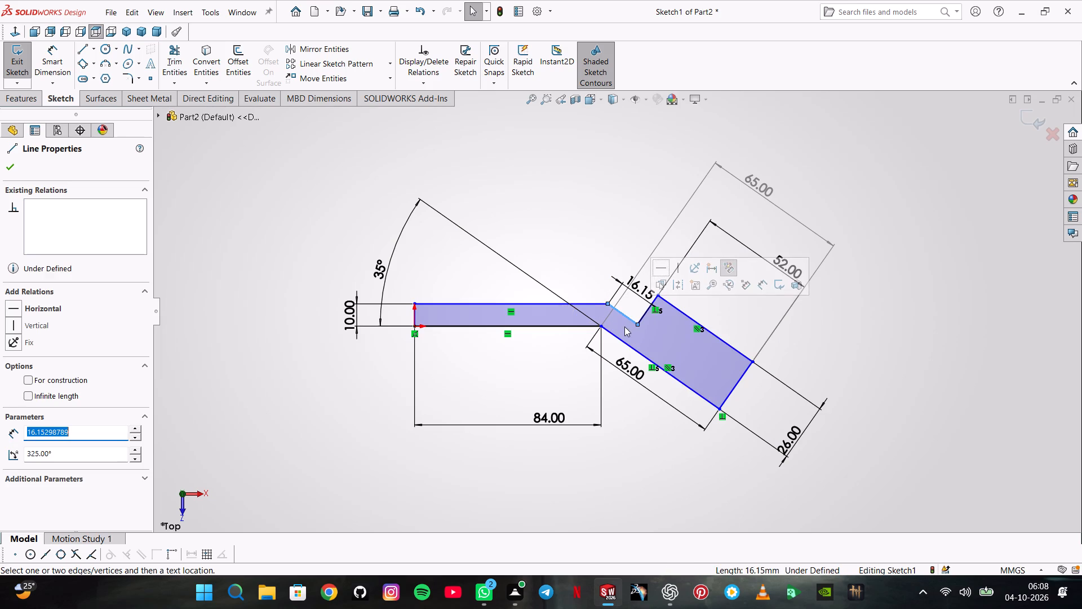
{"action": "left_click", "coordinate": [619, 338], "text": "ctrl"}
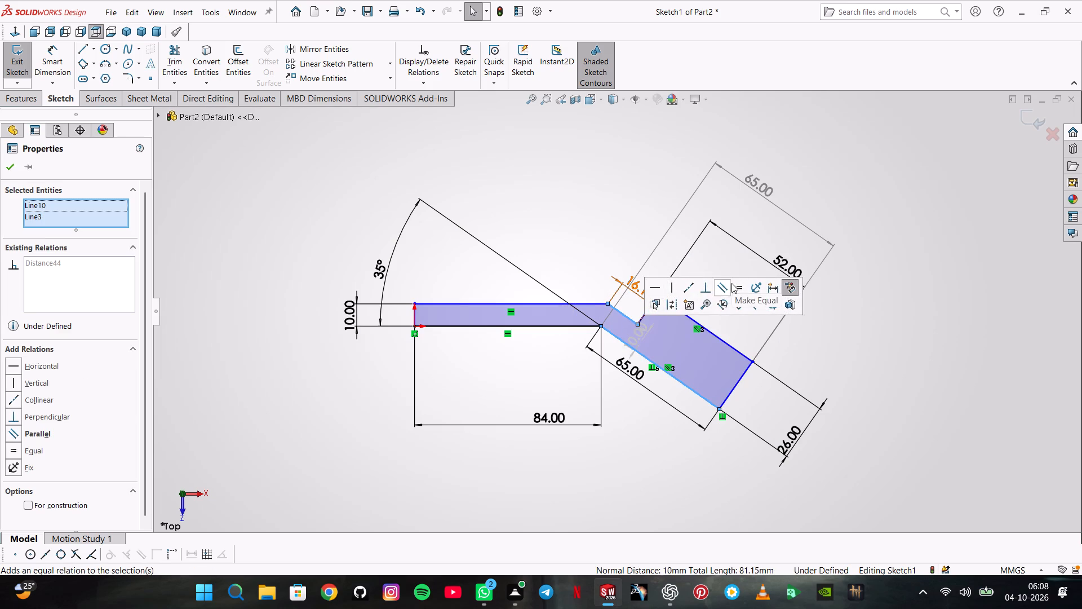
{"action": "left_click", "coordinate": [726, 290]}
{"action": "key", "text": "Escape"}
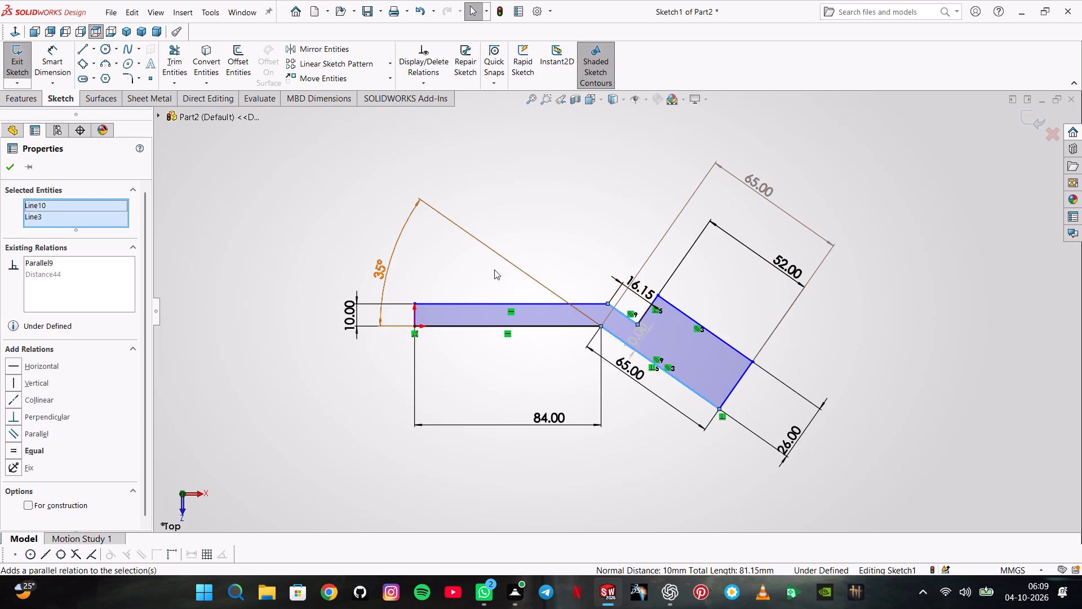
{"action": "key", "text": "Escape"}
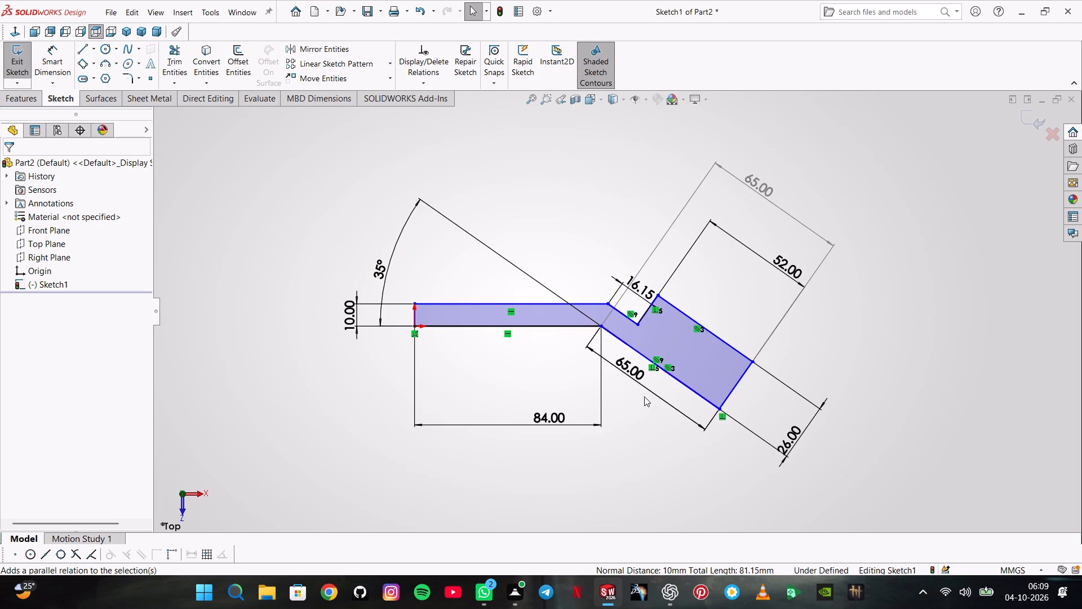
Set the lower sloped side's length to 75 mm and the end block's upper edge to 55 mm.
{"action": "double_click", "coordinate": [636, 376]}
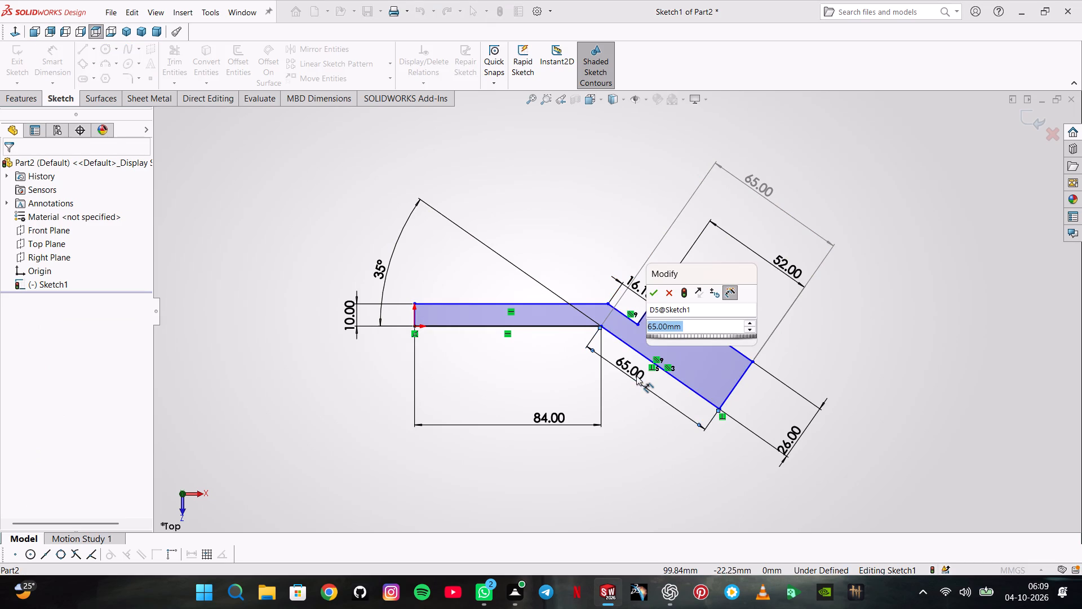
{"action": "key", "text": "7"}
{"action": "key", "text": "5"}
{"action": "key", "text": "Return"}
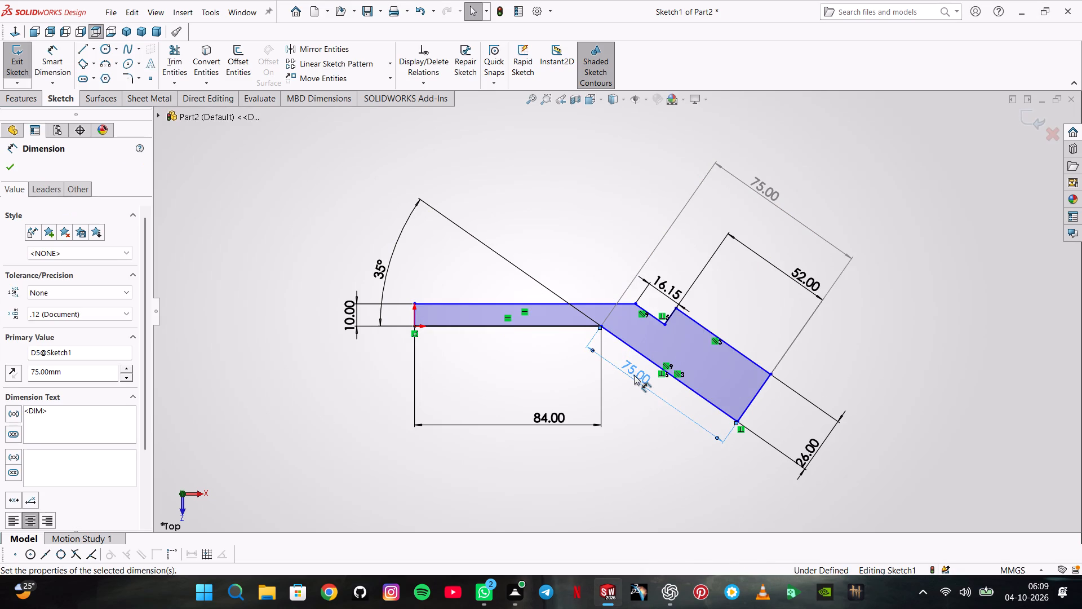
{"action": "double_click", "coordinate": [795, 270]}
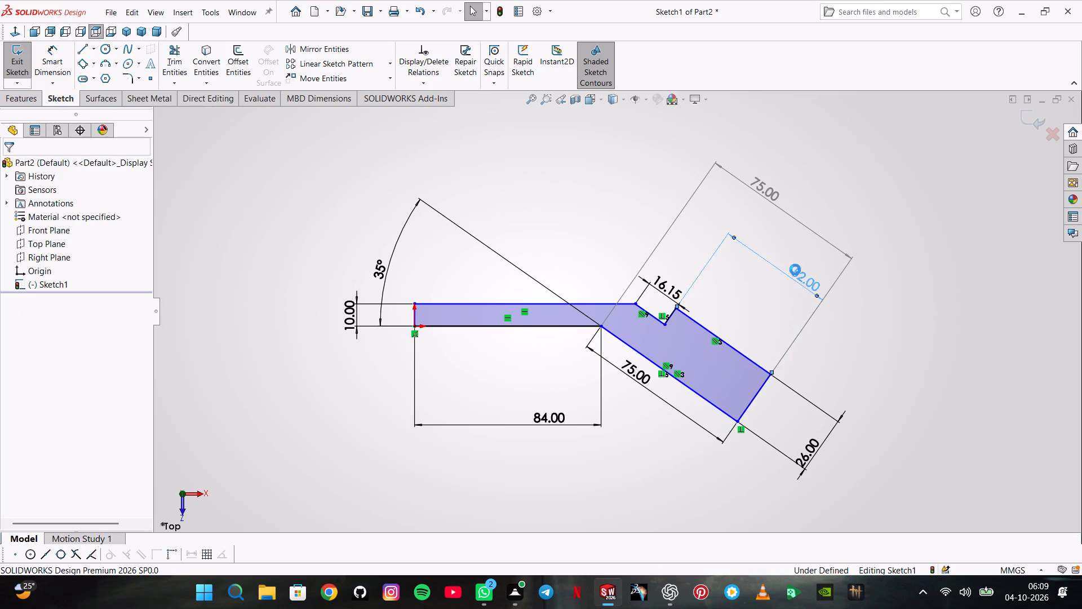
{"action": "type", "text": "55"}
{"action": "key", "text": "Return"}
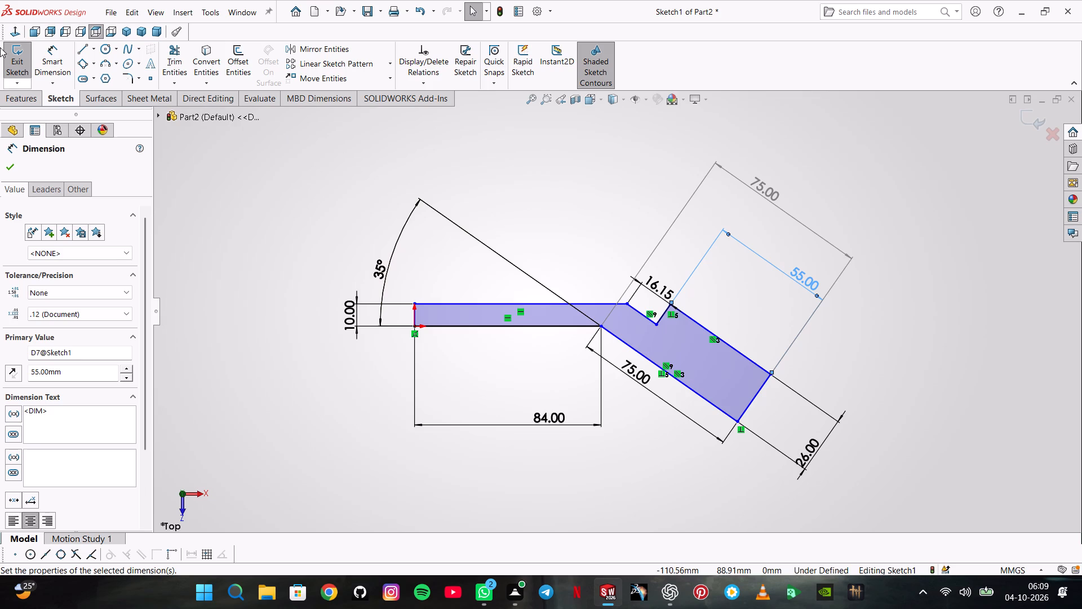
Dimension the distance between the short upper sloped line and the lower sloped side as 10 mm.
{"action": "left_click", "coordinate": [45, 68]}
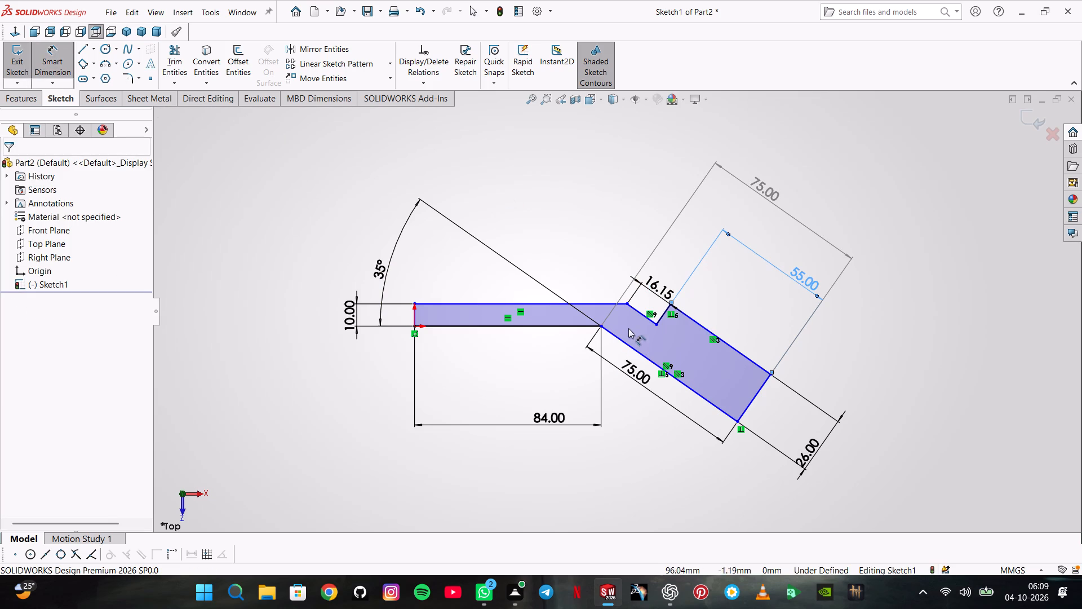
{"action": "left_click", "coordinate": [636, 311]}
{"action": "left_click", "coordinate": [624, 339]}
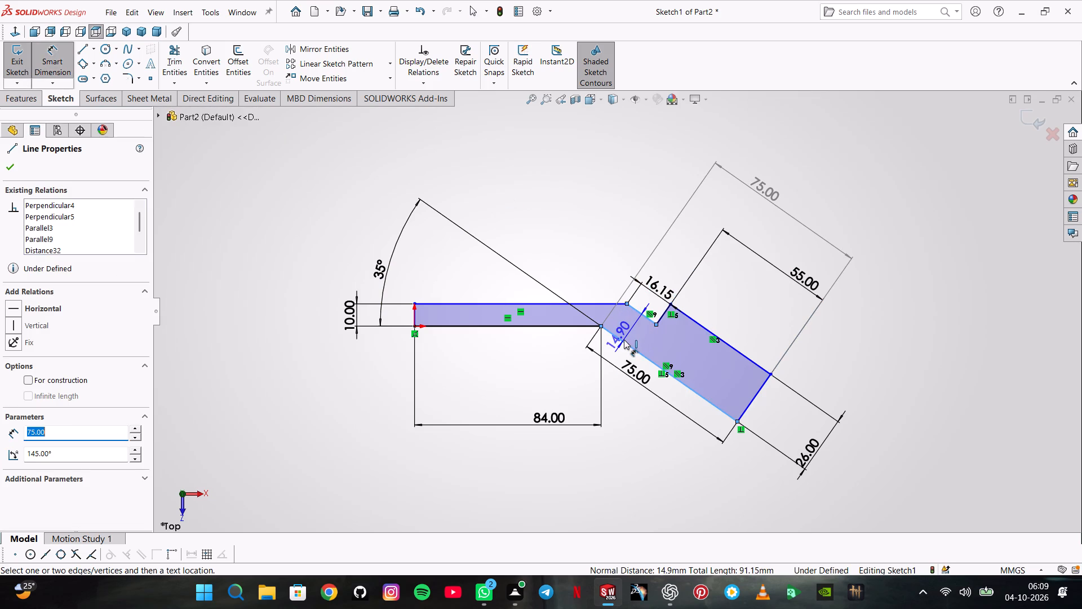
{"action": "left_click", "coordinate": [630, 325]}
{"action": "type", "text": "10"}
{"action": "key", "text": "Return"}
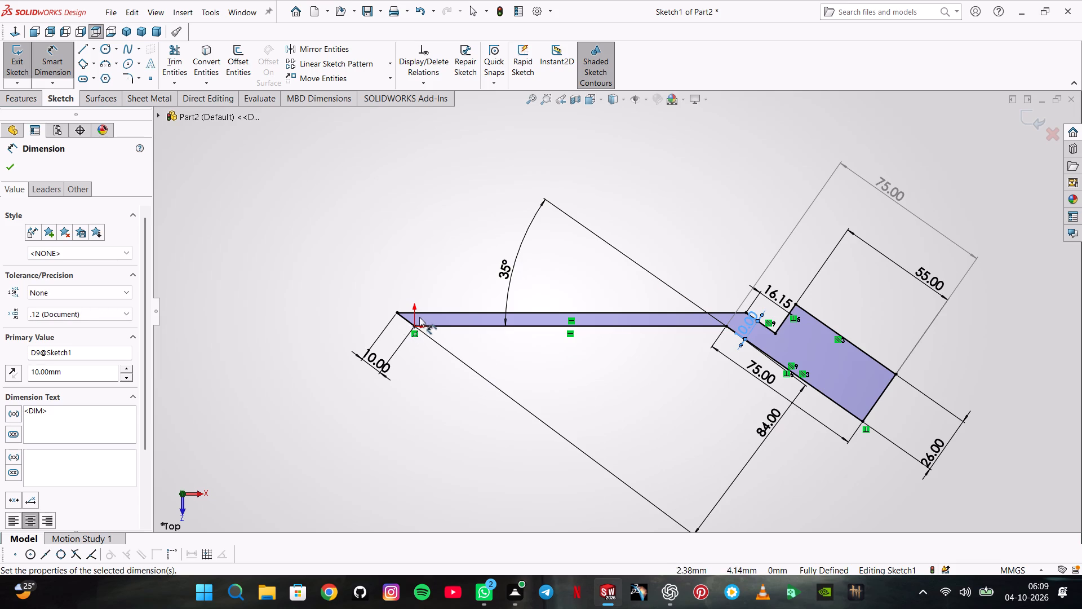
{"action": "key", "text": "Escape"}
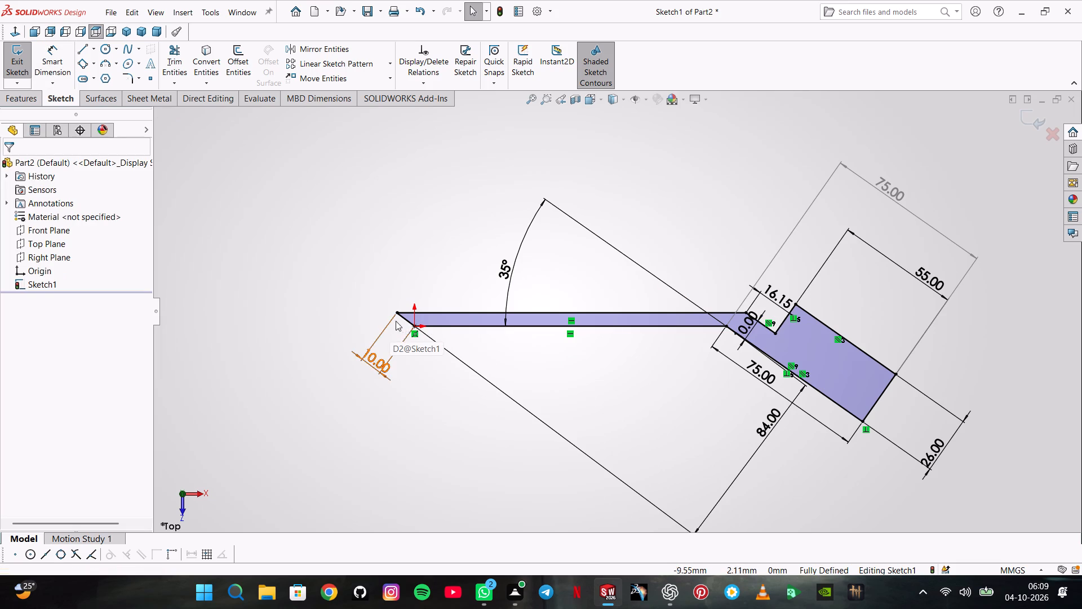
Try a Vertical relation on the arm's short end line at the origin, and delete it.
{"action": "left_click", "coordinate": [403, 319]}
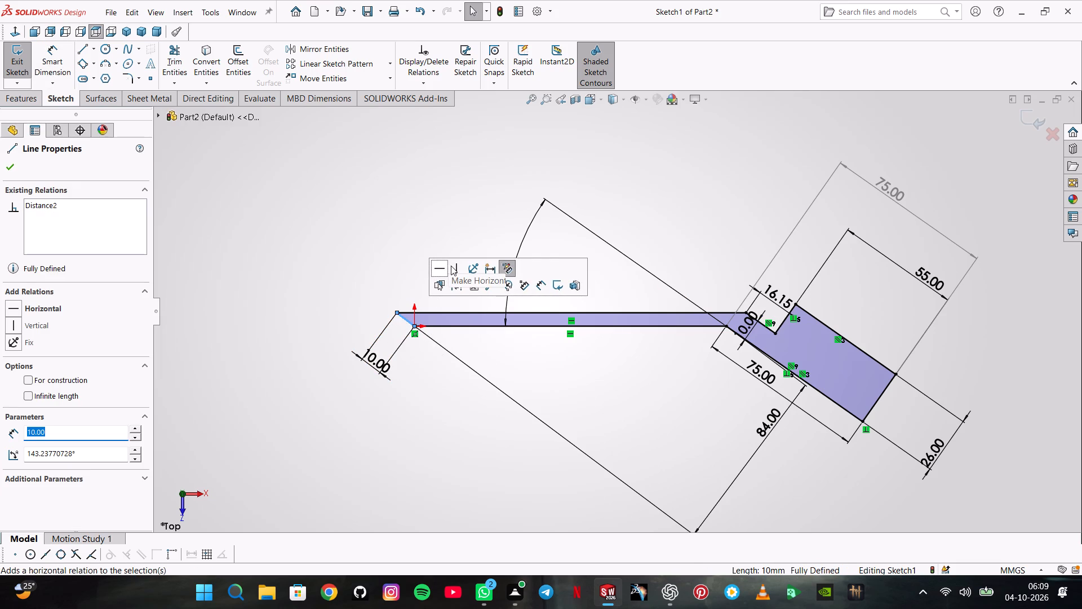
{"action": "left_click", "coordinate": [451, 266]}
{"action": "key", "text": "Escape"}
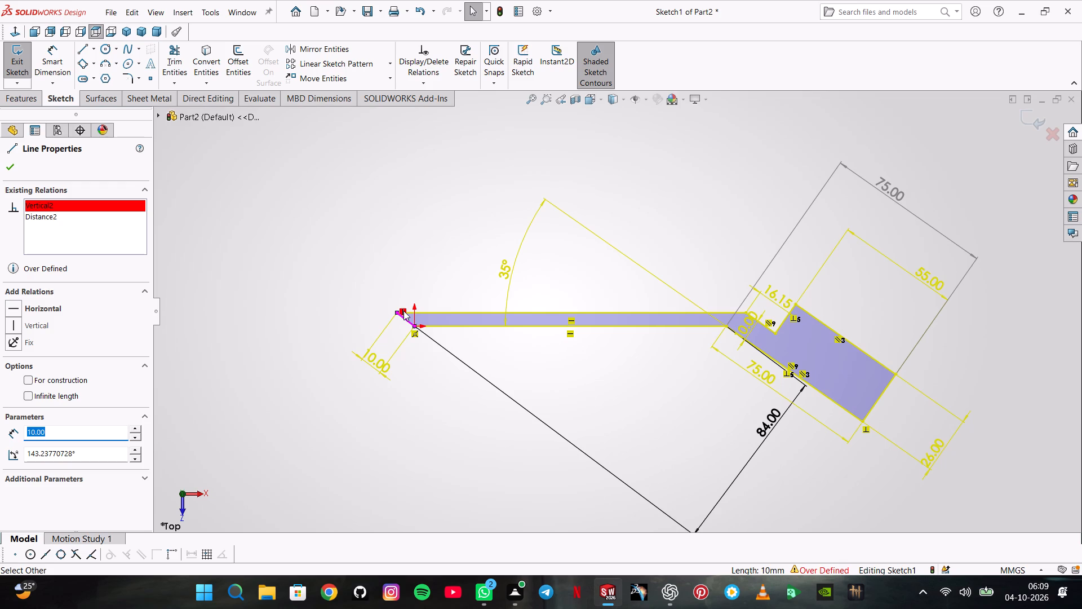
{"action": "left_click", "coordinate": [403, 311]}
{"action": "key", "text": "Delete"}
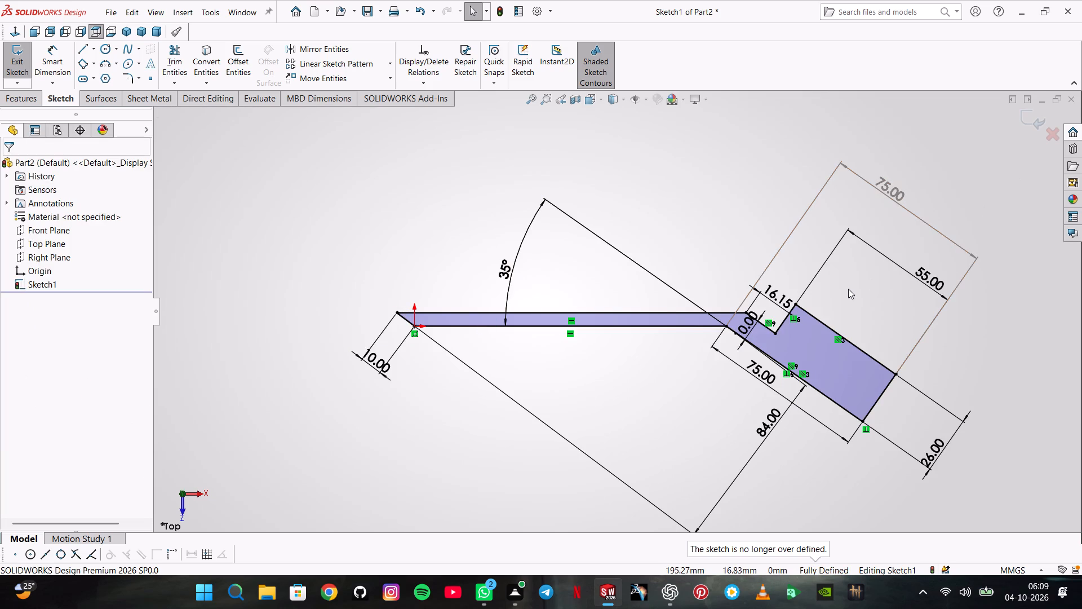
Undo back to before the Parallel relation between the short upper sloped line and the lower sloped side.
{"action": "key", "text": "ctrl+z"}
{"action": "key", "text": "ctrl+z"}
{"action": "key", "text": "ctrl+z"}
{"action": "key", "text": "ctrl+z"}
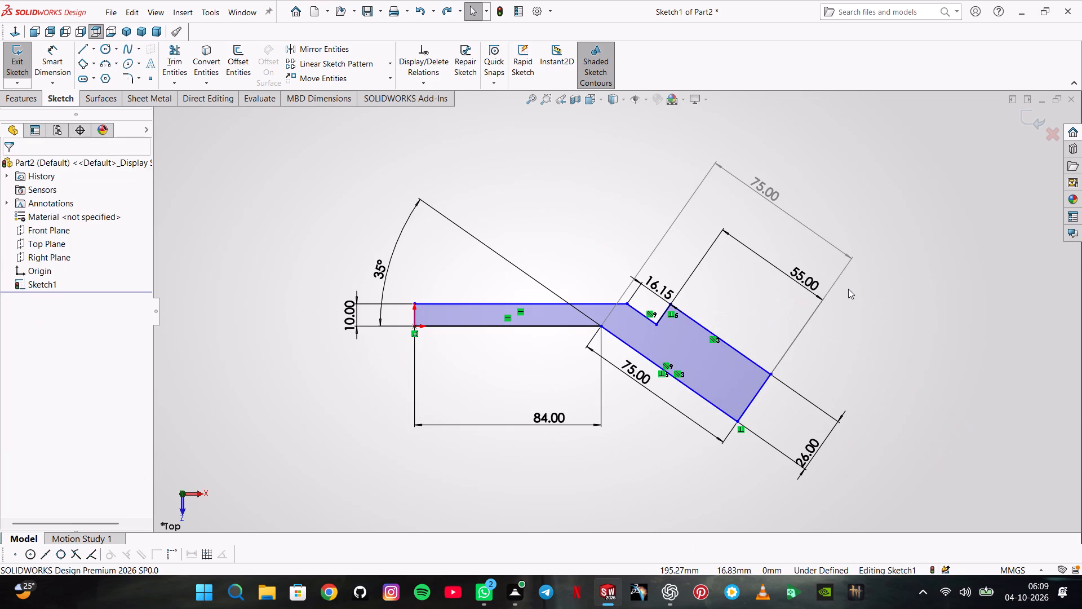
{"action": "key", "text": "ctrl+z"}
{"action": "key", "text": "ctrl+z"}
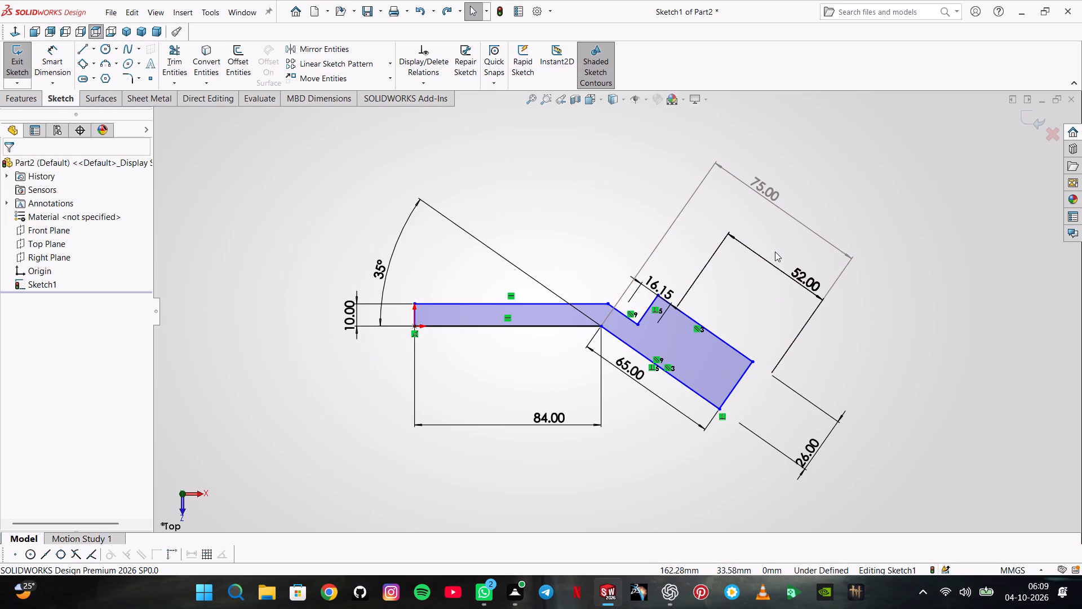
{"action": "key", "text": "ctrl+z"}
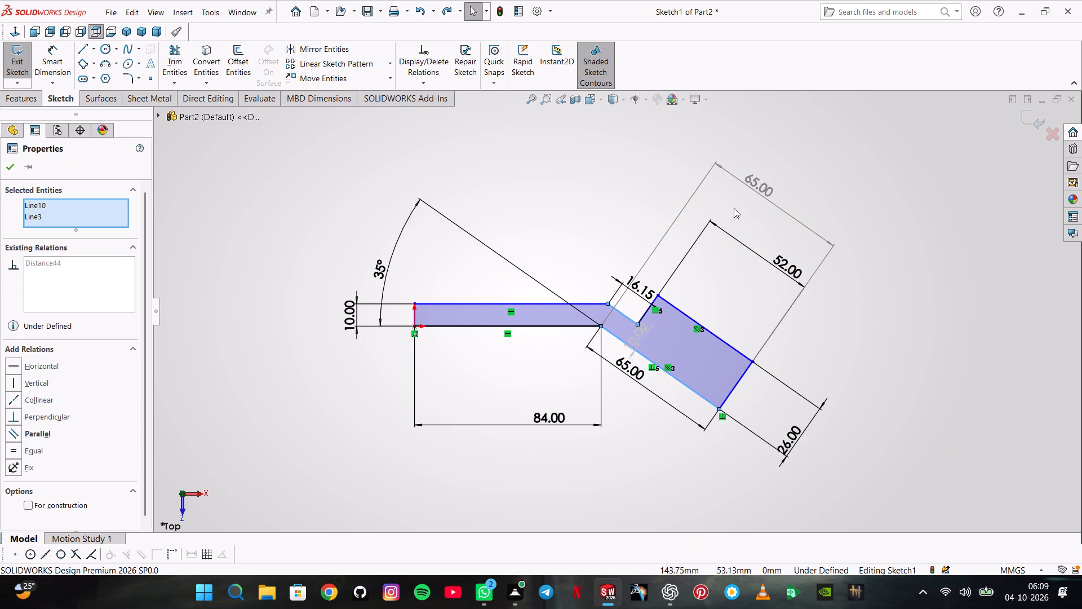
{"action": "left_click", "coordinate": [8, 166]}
Extrude the bent-arm profile as a boss with a Mid Plane depth of 54 mm.
{"action": "left_click", "coordinate": [9, 99]}
{"action": "left_click", "coordinate": [66, 72]}
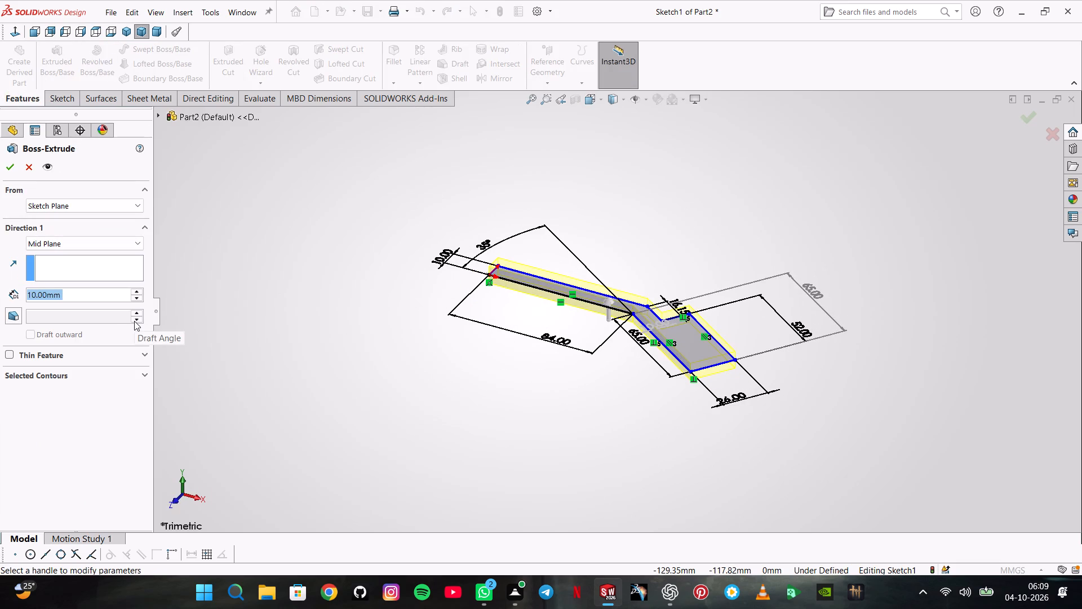
{"action": "type", "text": "54"}
{"action": "key", "text": "Return"}
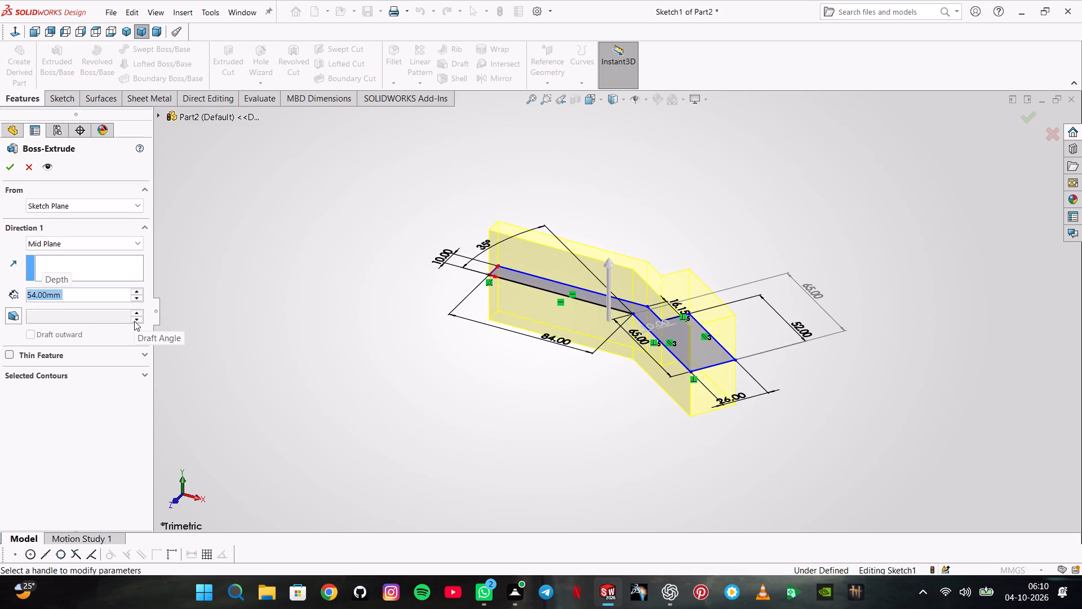
{"action": "key", "text": "Return"}
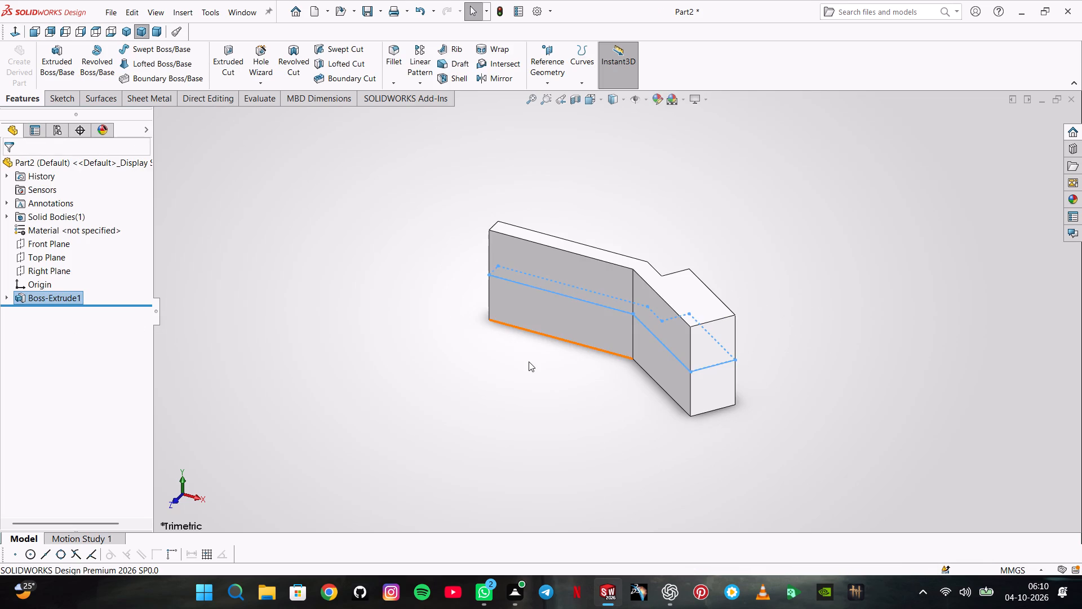
{"action": "left_click", "coordinate": [529, 363]}
Start a sketch on the angled end block's flat face and draw a circle about 132 mm in diameter centred on its arm-side edge's midpoint.
{"action": "middle_click_drag", "start_coordinate": [632, 219], "coordinate": [582, 251]}
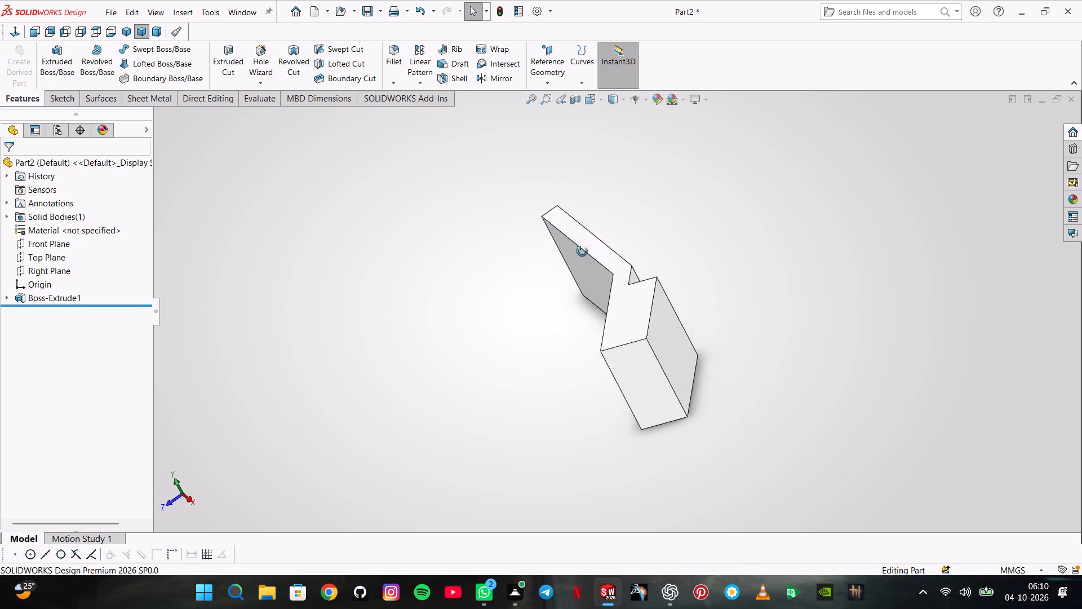
{"action": "middle_click_drag", "start_coordinate": [582, 251], "coordinate": [539, 233]}
{"action": "left_click", "coordinate": [583, 325]}
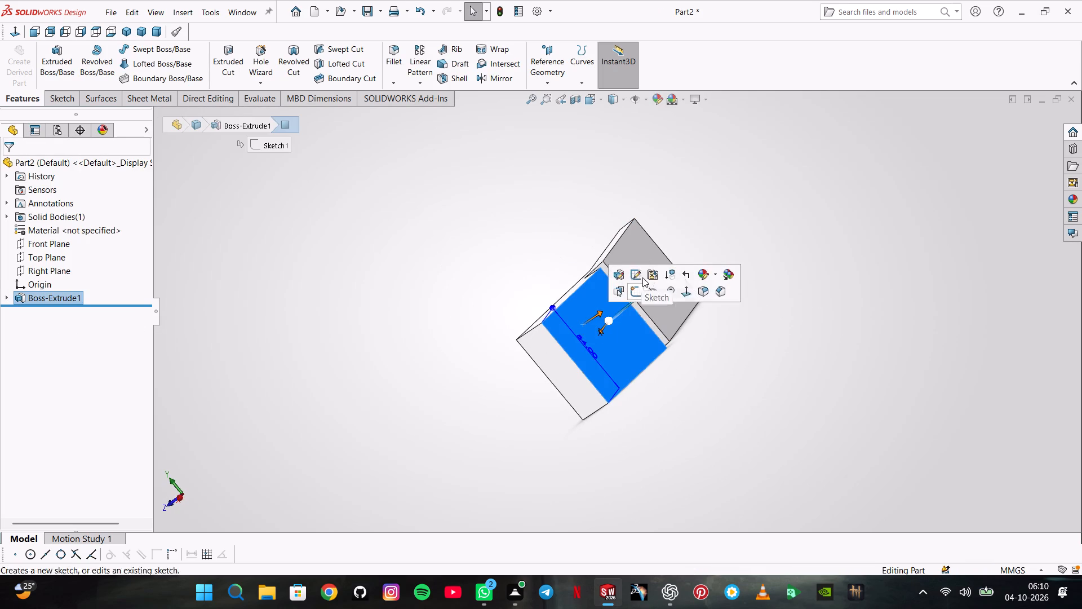
{"action": "left_click", "coordinate": [637, 290]}
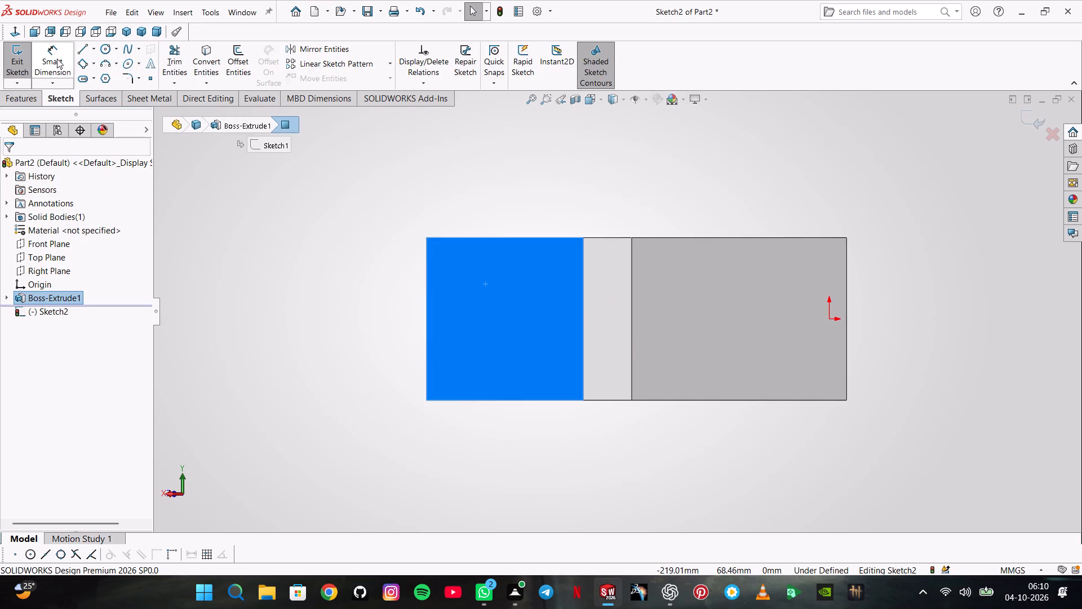
{"action": "left_click", "coordinate": [103, 48]}
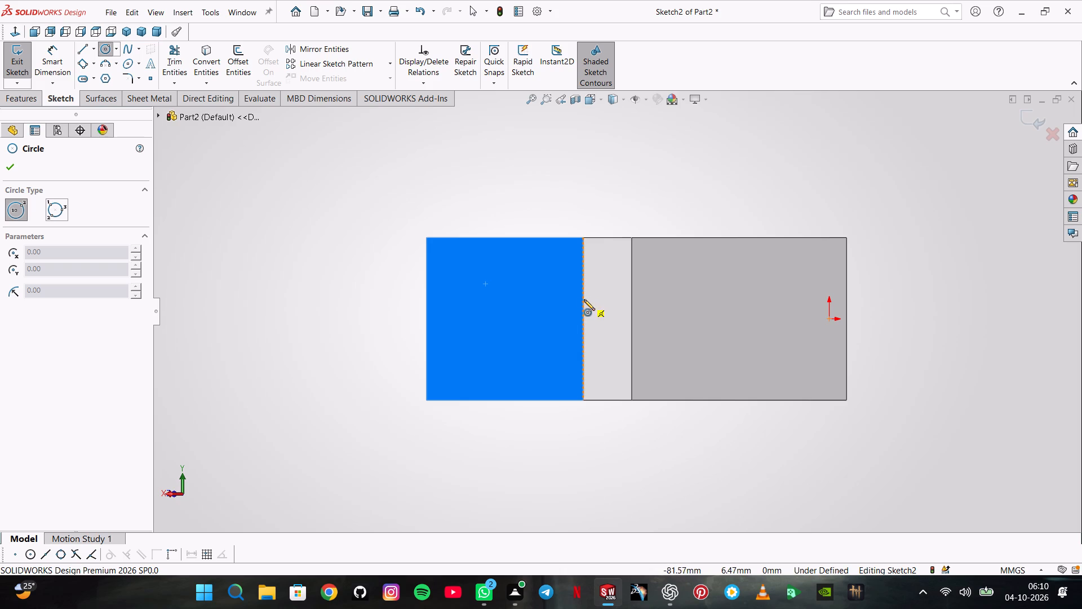
{"action": "left_click", "coordinate": [584, 318]}
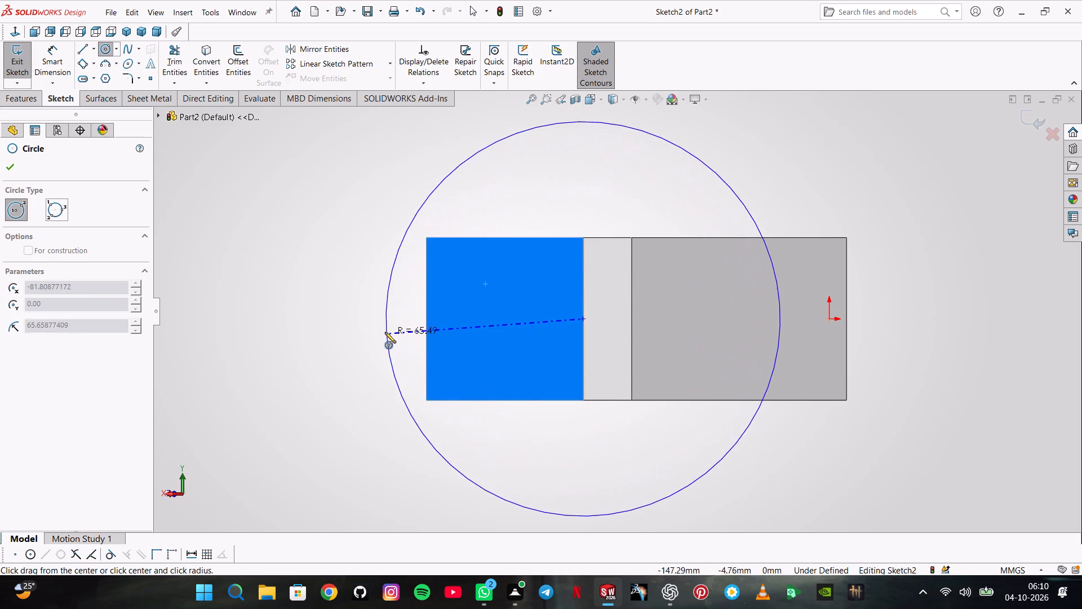
{"action": "left_click", "coordinate": [385, 332]}
Dimension the circle's diameter as 104 mm, entered as 52*2.
{"action": "left_click", "coordinate": [48, 68]}
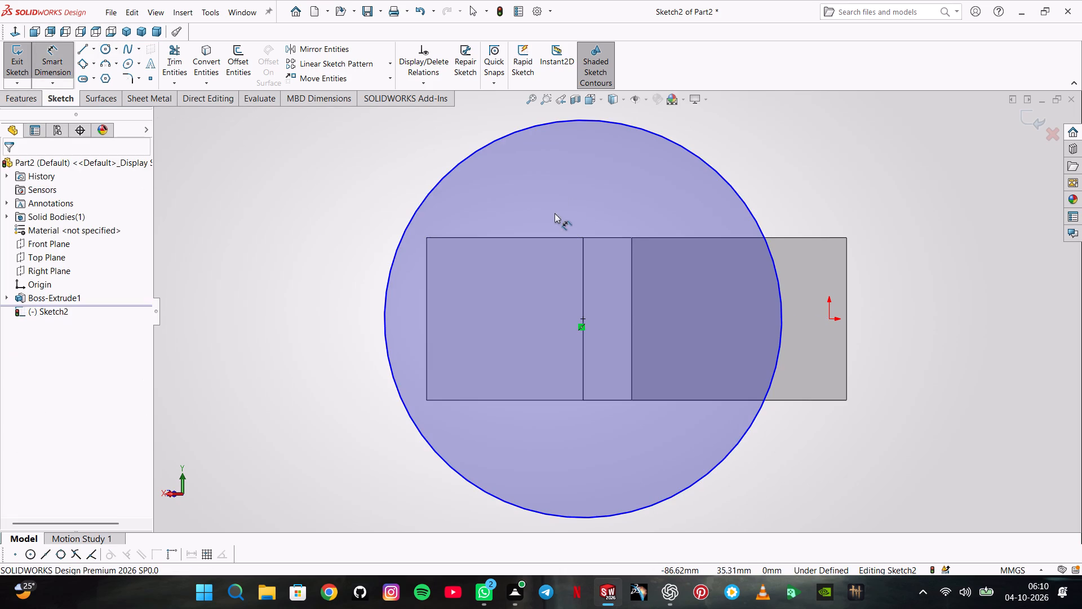
{"action": "left_click", "coordinate": [438, 182]}
{"action": "left_click", "coordinate": [349, 207]}
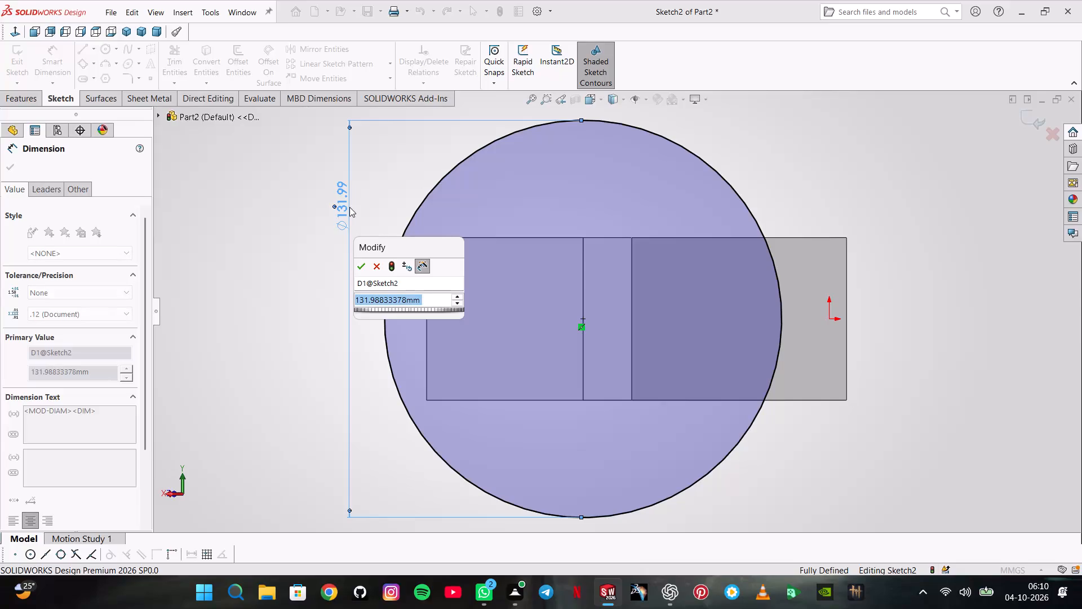
{"action": "type", "text": "54"}
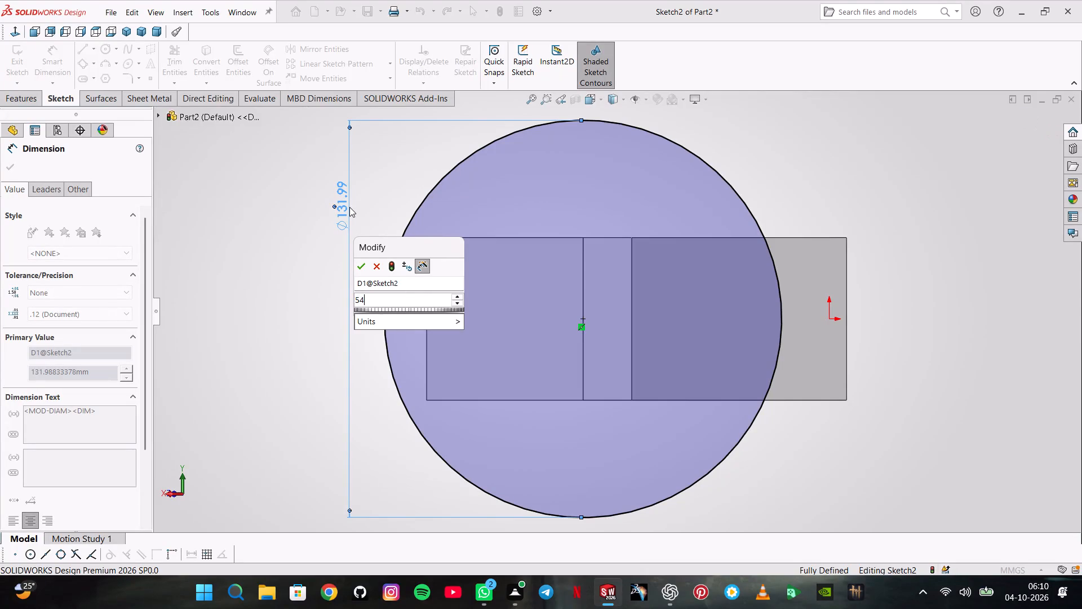
{"action": "key", "text": "BackSpace"}
{"action": "type", "text": "2*2"}
{"action": "key", "text": "Return"}
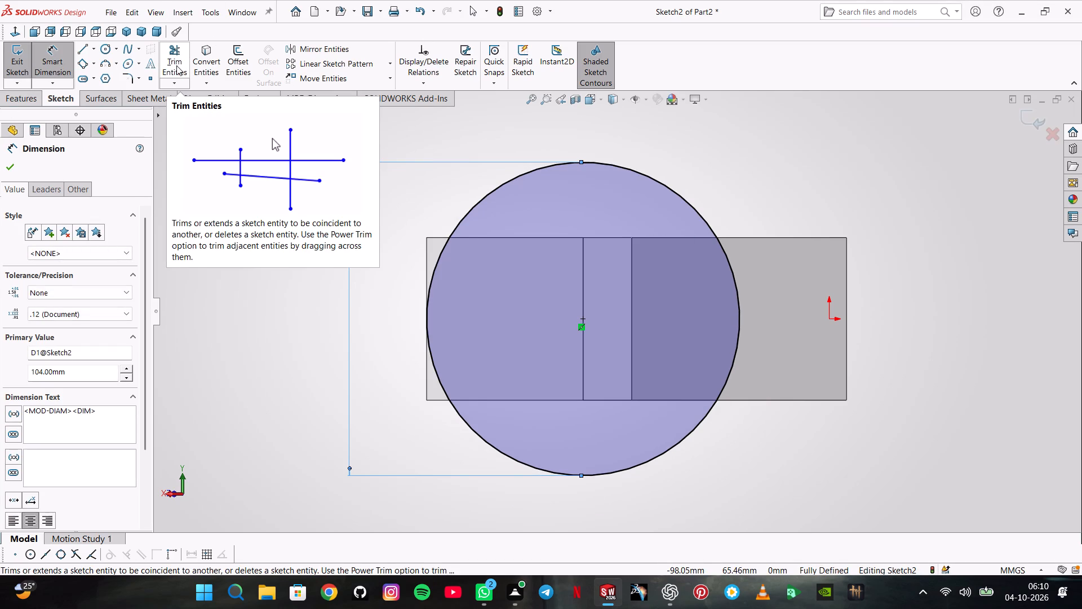
Convert the block face's edge through the circle's centre into a sketch line.
{"action": "left_click", "coordinate": [207, 54]}
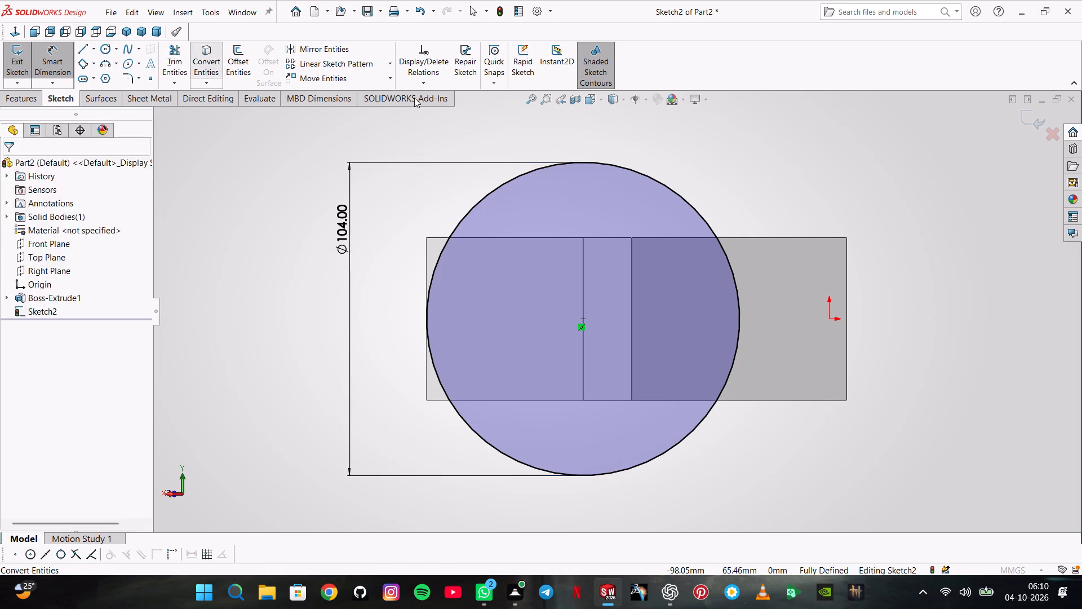
{"action": "left_click", "coordinate": [582, 306]}
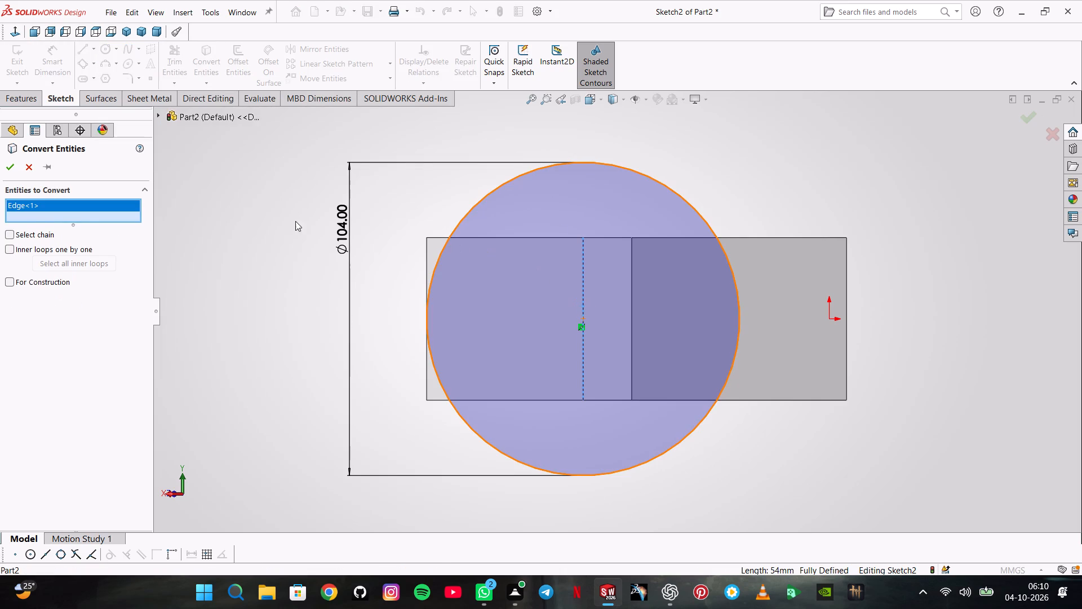
{"action": "double_click", "coordinate": [17, 165]}
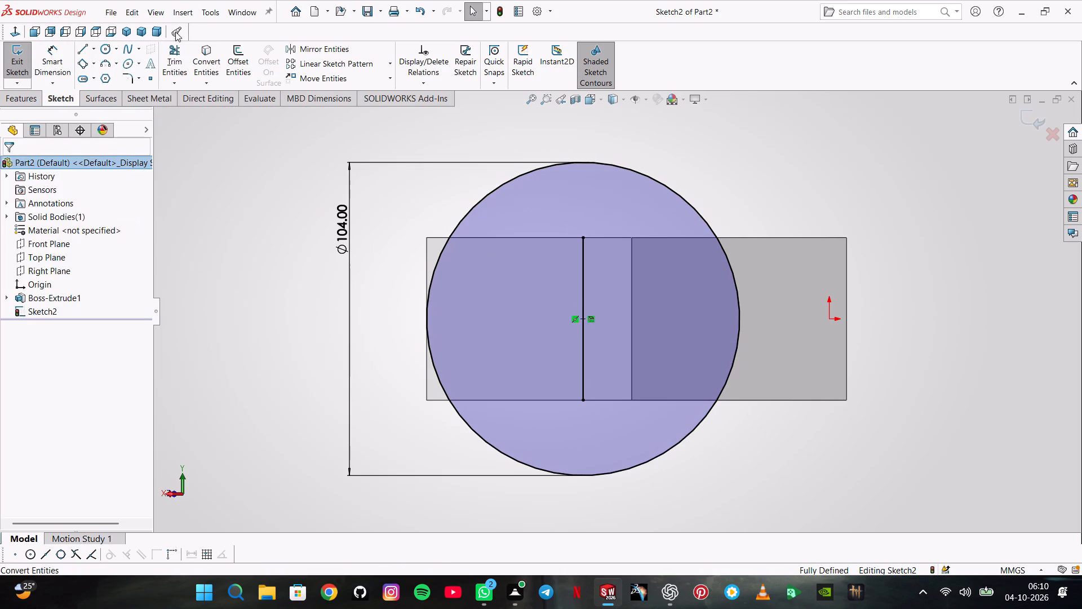
Extend both ends of the converted edge line to meet the circle.
{"action": "left_click", "coordinate": [172, 89]}
{"action": "left_click", "coordinate": [180, 106]}
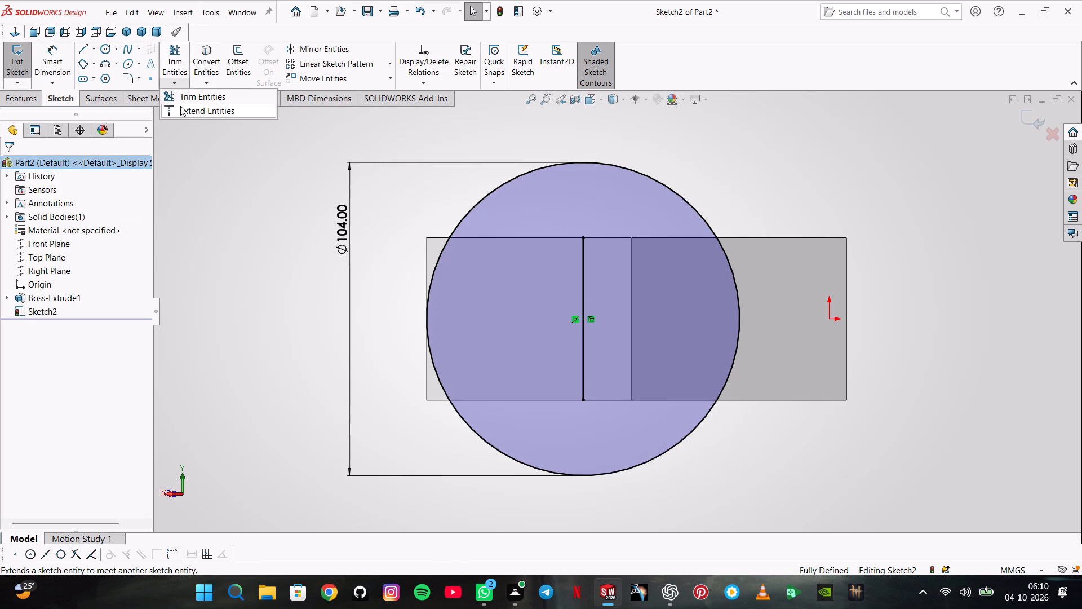
{"action": "left_click", "coordinate": [596, 245]}
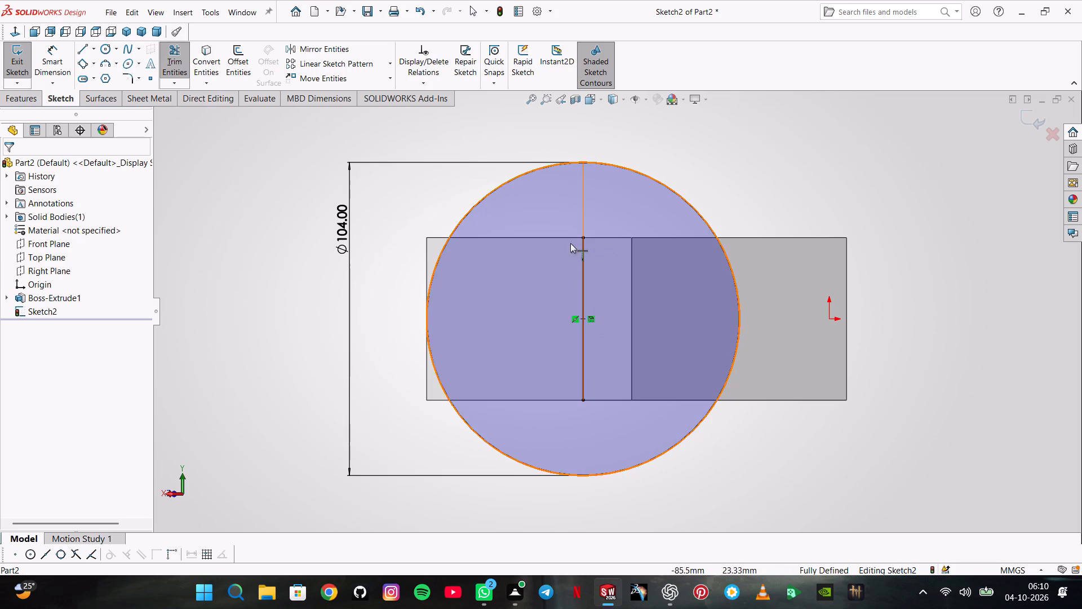
{"action": "left_click", "coordinate": [580, 235]}
{"action": "left_click", "coordinate": [586, 397]}
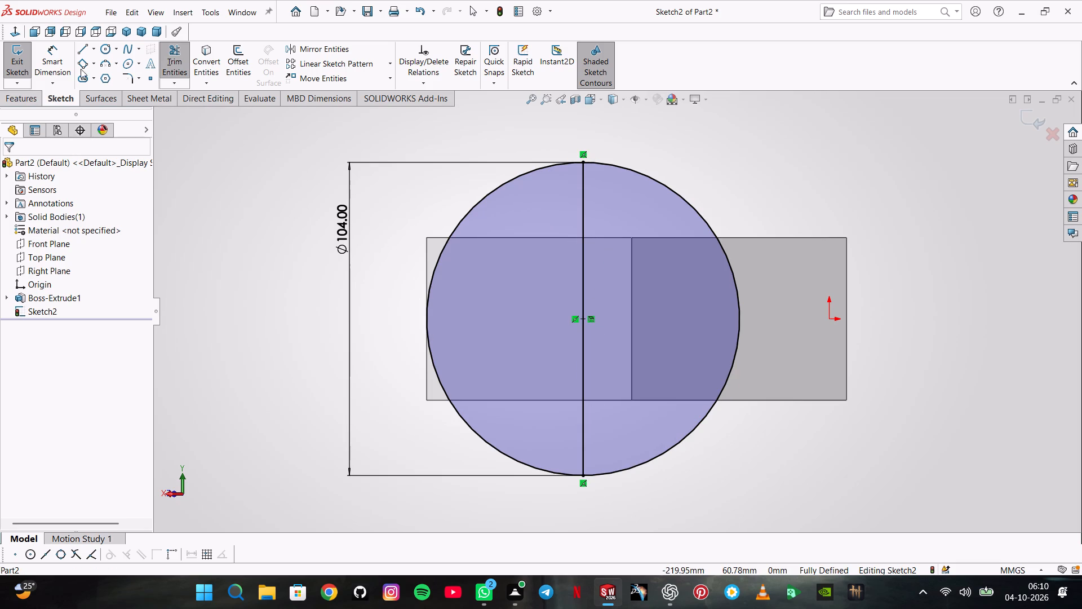
Trim away the half of the circle on the arm side of the centre line.
{"action": "left_click", "coordinate": [177, 69]}
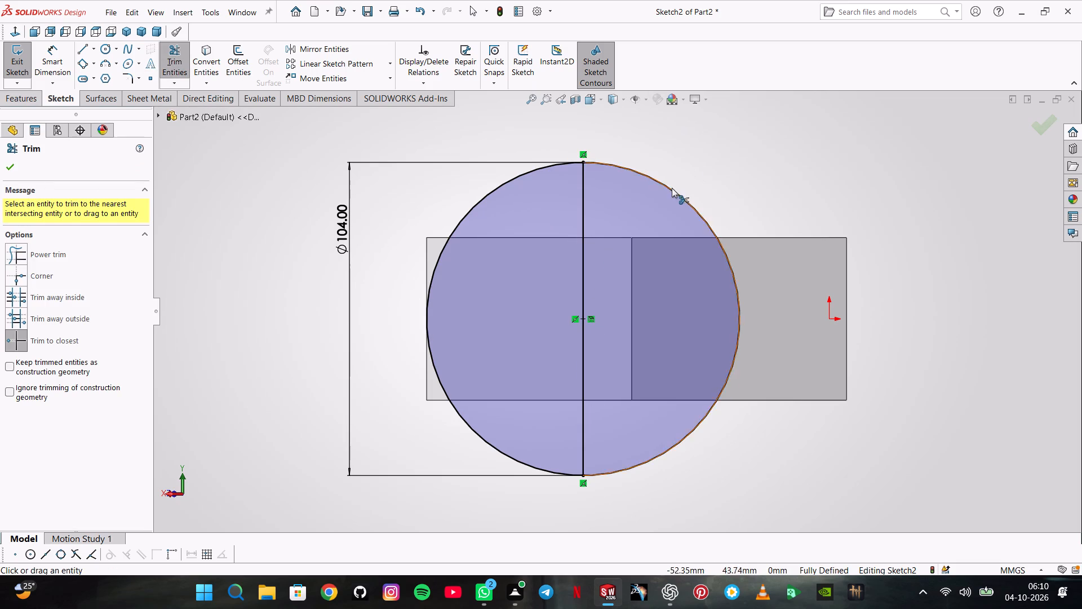
{"action": "left_click", "coordinate": [672, 188]}
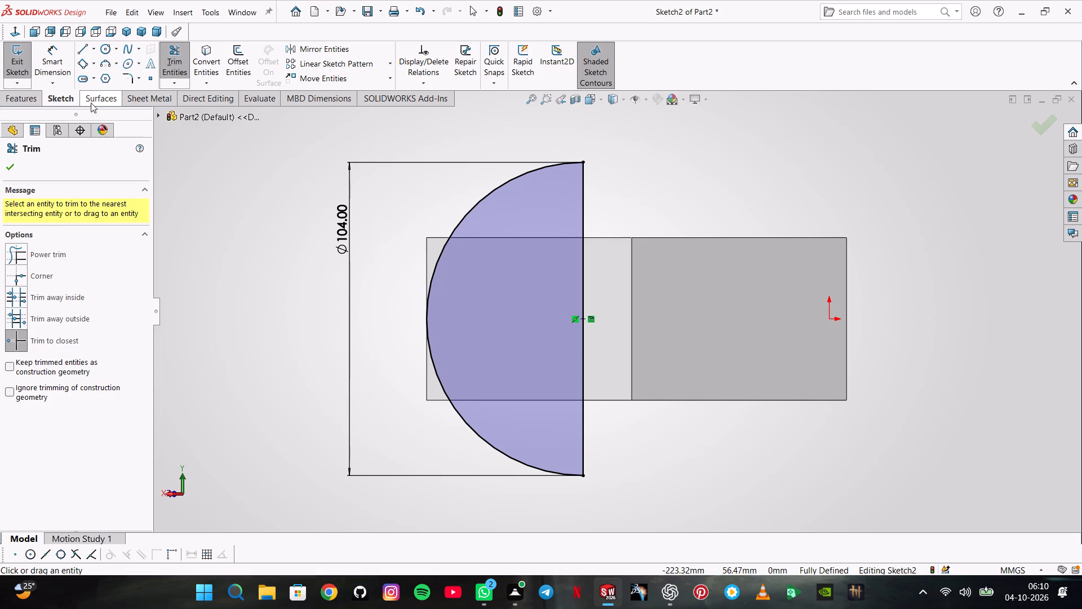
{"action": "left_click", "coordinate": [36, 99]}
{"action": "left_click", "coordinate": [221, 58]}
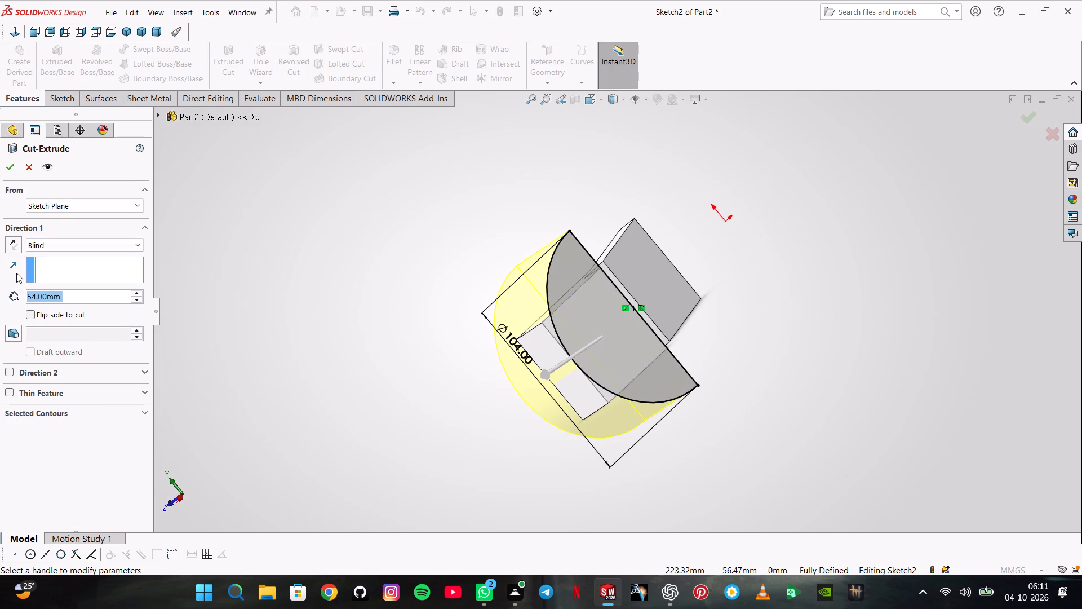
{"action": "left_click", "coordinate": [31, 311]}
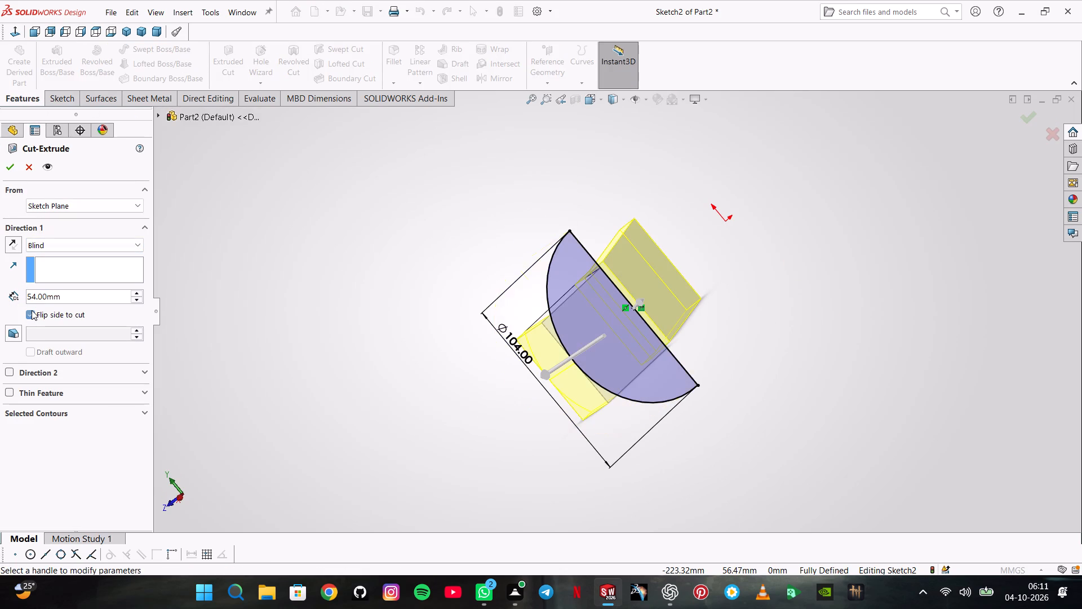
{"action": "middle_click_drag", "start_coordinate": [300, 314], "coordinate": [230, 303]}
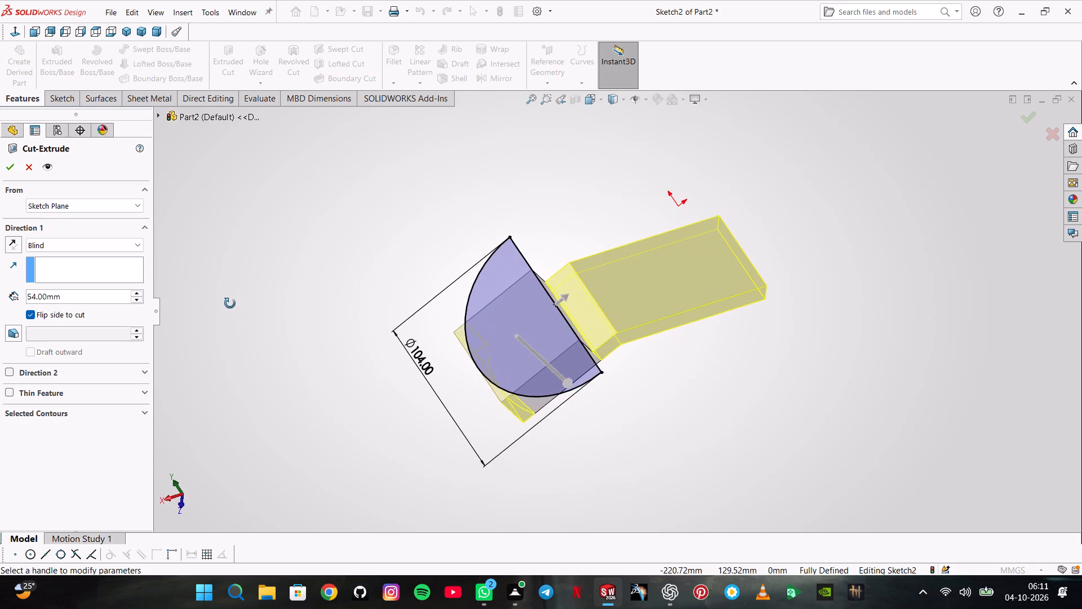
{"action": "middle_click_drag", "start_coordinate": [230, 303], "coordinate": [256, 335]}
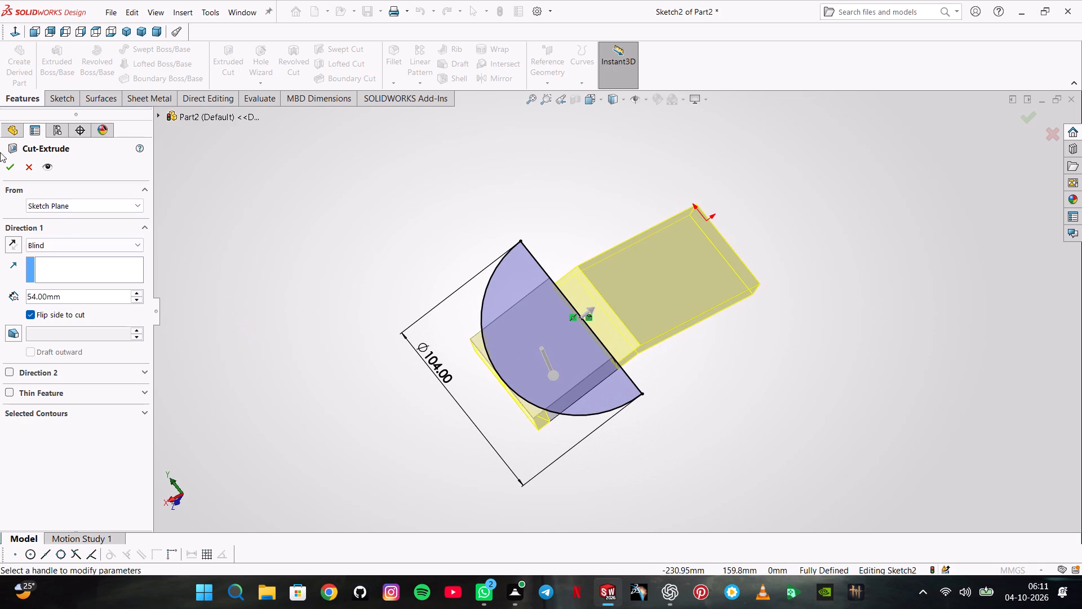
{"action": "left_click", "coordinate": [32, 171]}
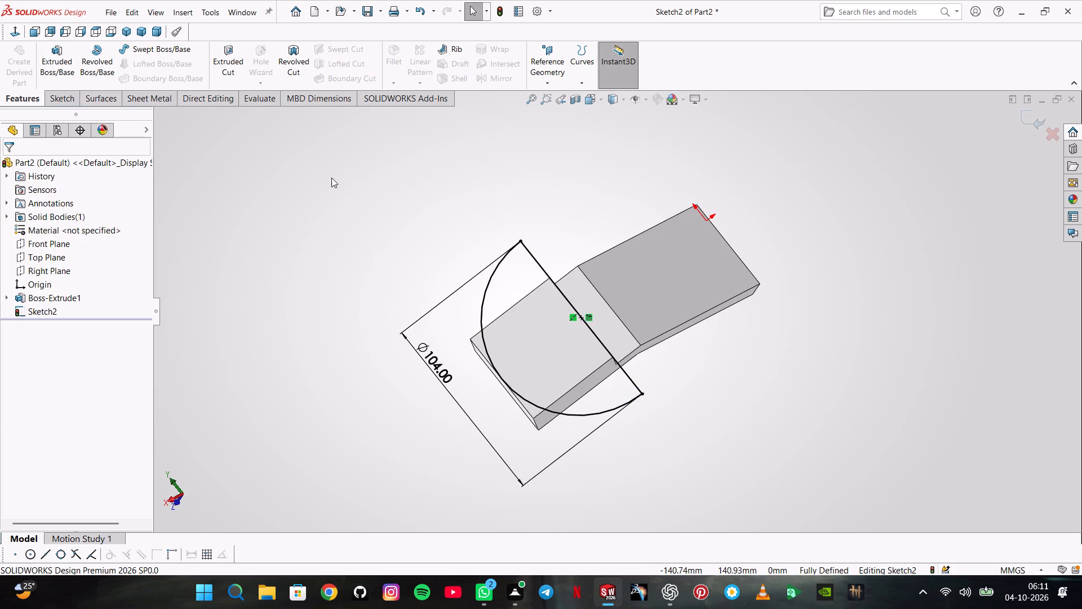
Sketch a line along the block's outer end edge and a horizontal line about 7.6 mm long from each of its corners to the arc.
{"action": "left_click", "coordinate": [73, 101]}
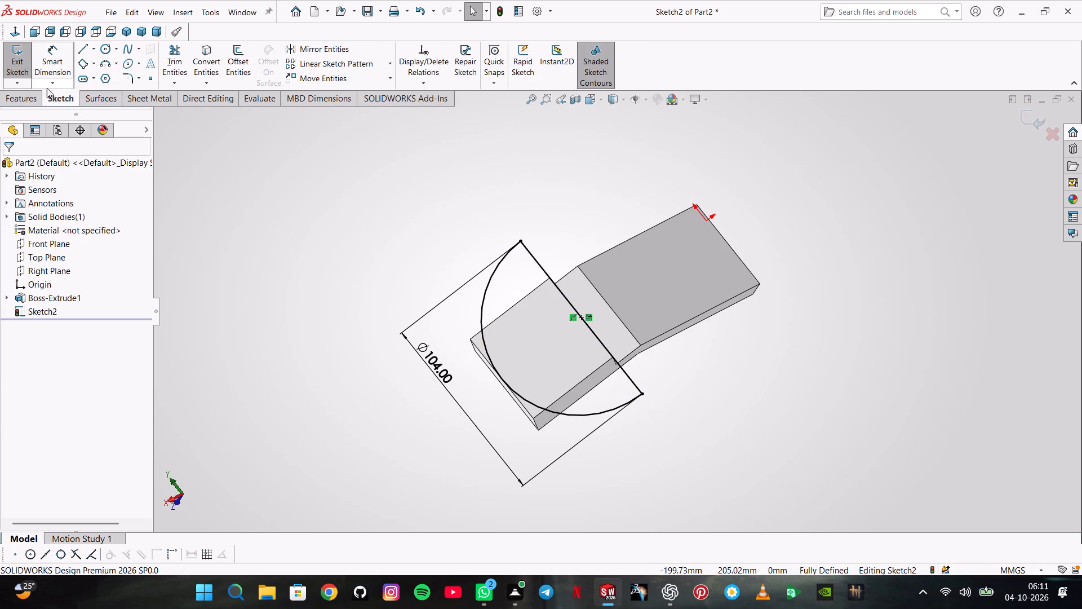
{"action": "left_click", "coordinate": [20, 29]}
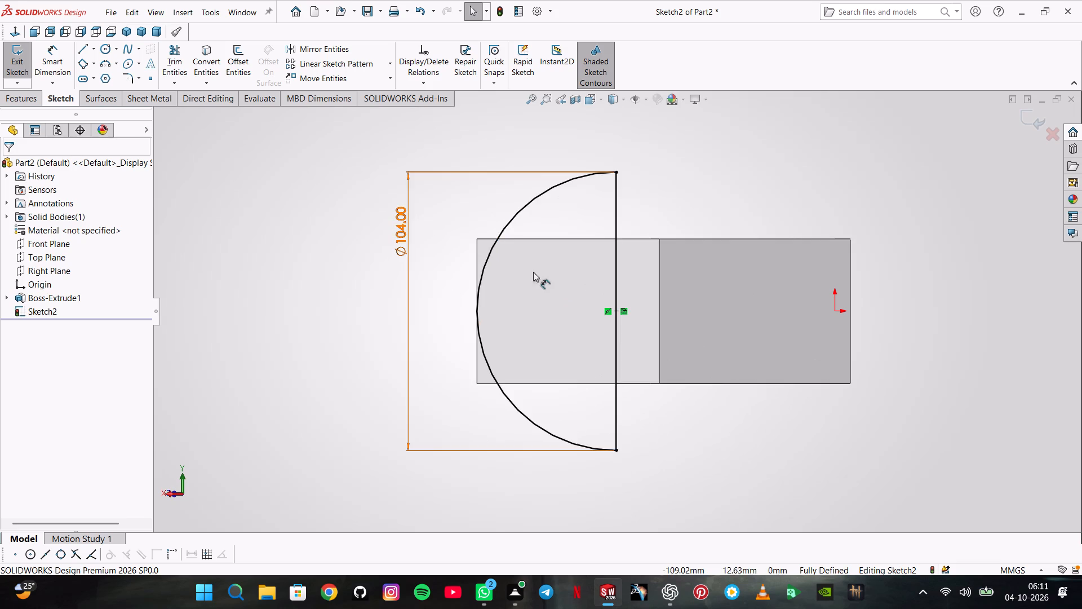
{"action": "left_click", "coordinate": [82, 55]}
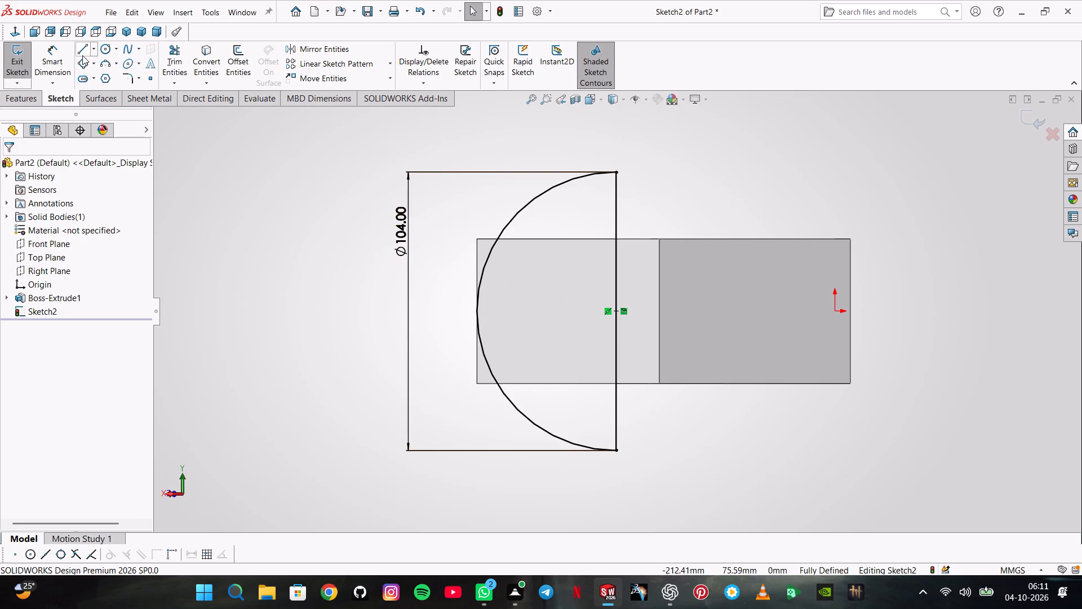
{"action": "left_click", "coordinate": [478, 239]}
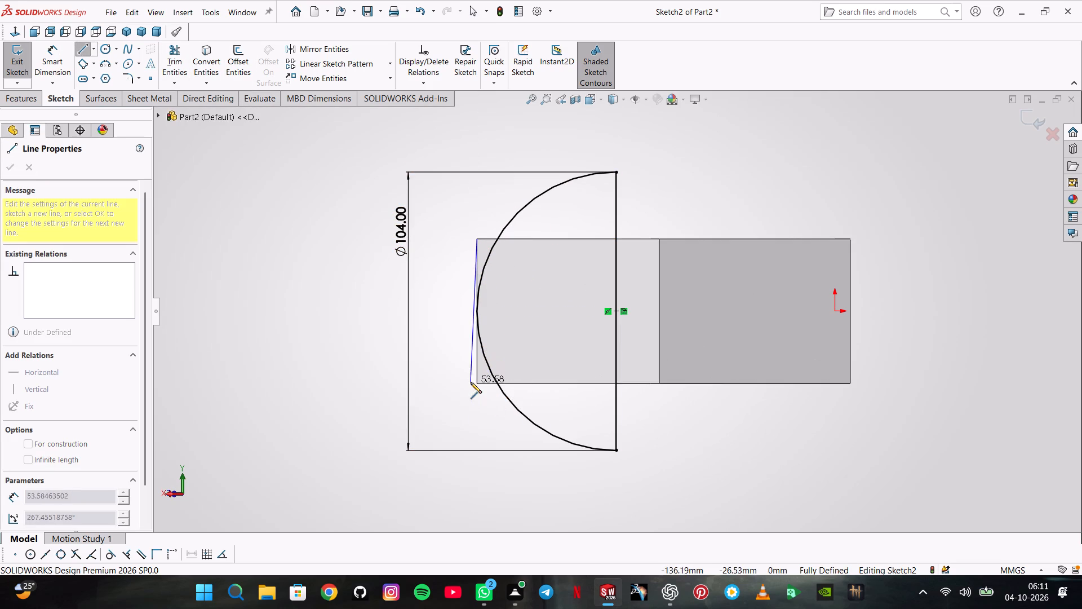
{"action": "left_click", "coordinate": [477, 382]}
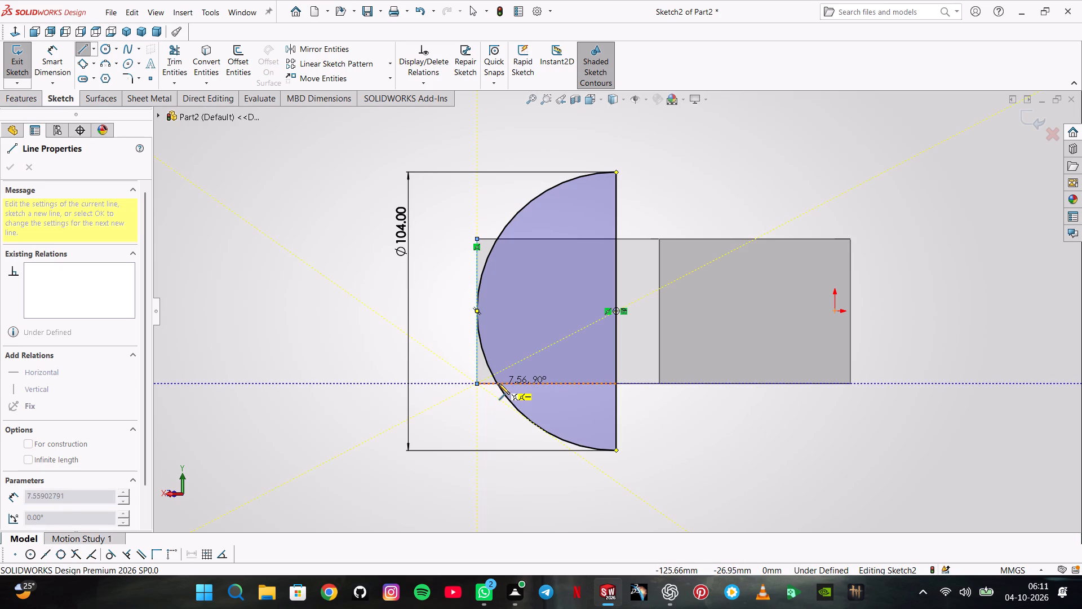
{"action": "left_click", "coordinate": [498, 383]}
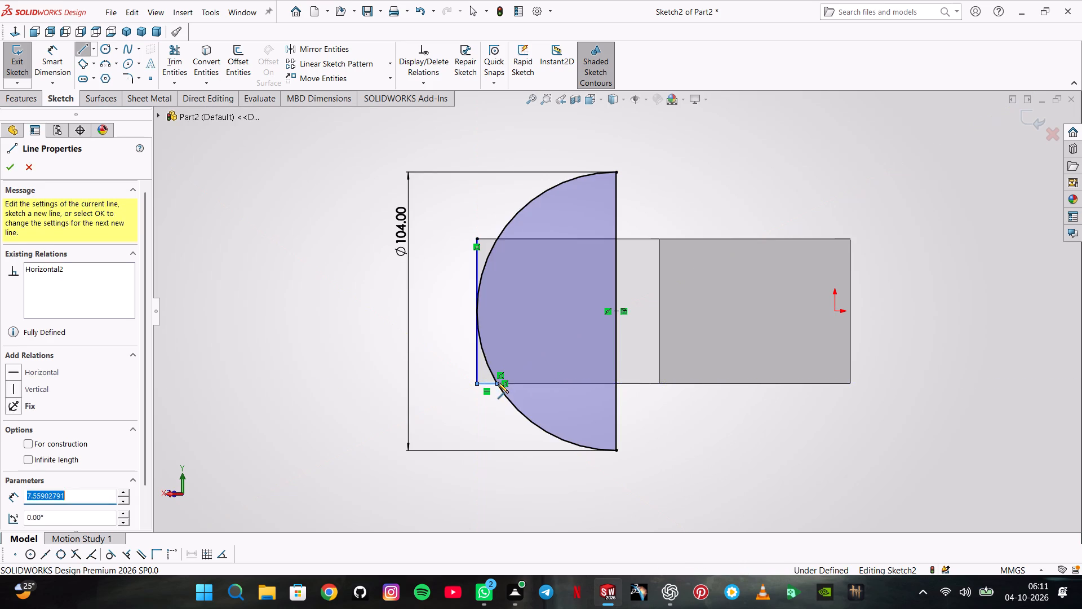
{"action": "double_click", "coordinate": [434, 280]}
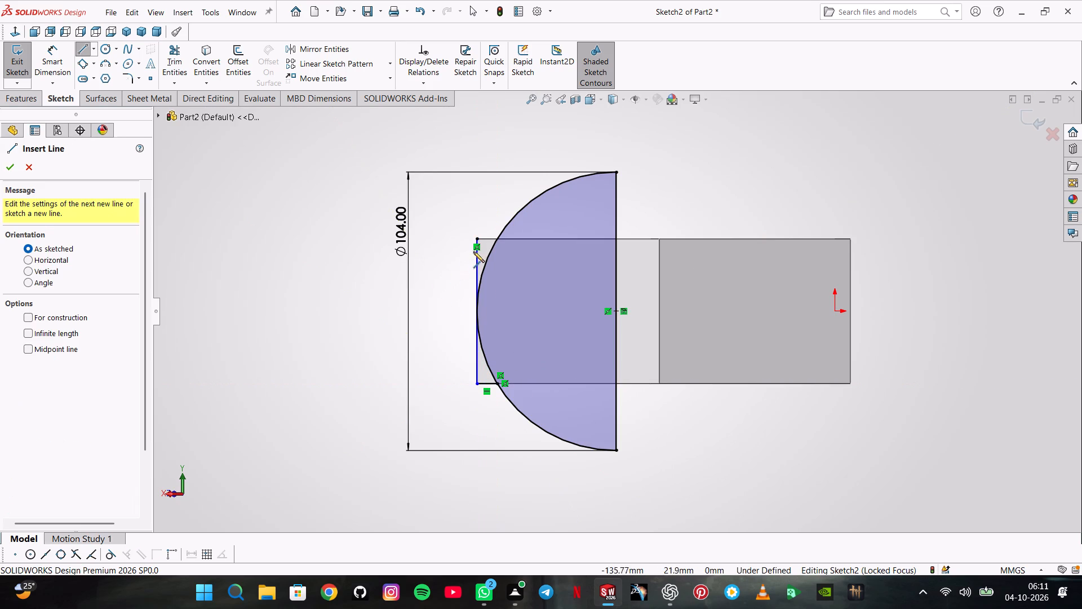
{"action": "left_click", "coordinate": [476, 236]}
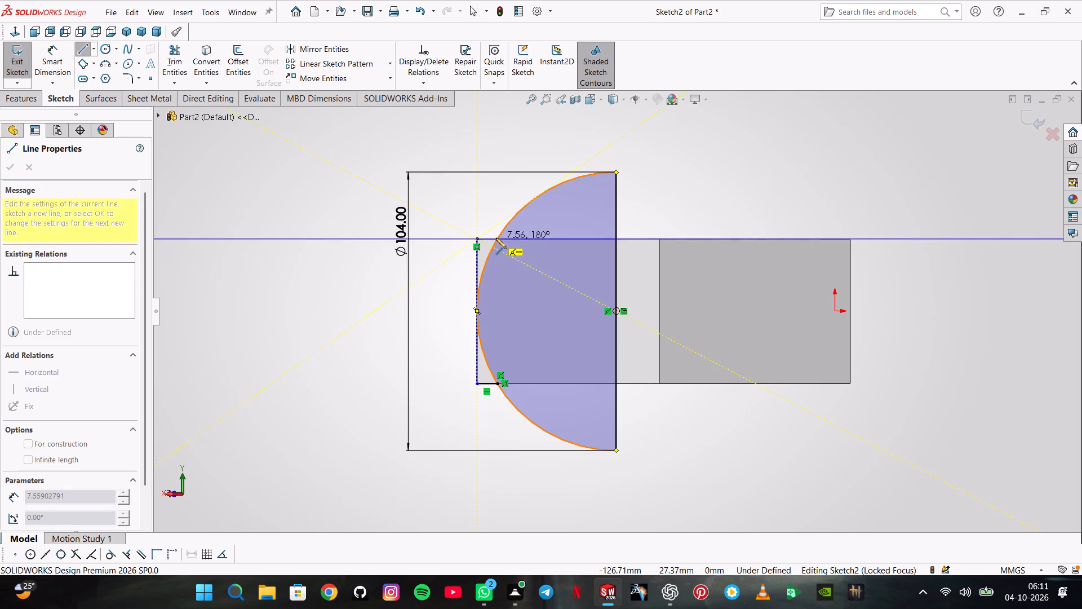
{"action": "left_click", "coordinate": [498, 239]}
{"action": "double_click", "coordinate": [493, 223]}
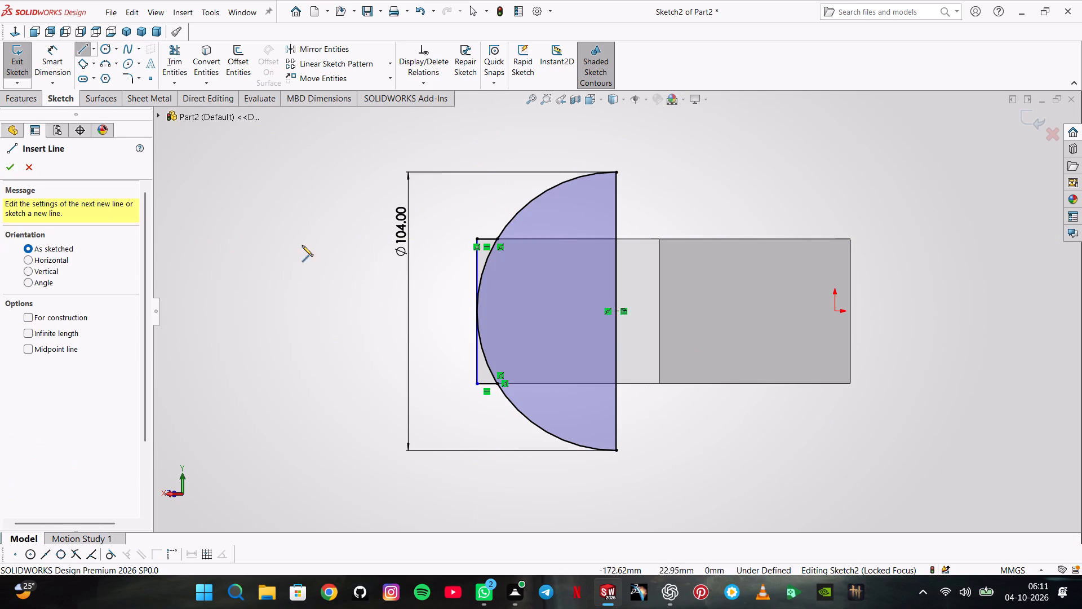
{"action": "left_click", "coordinate": [15, 164]}
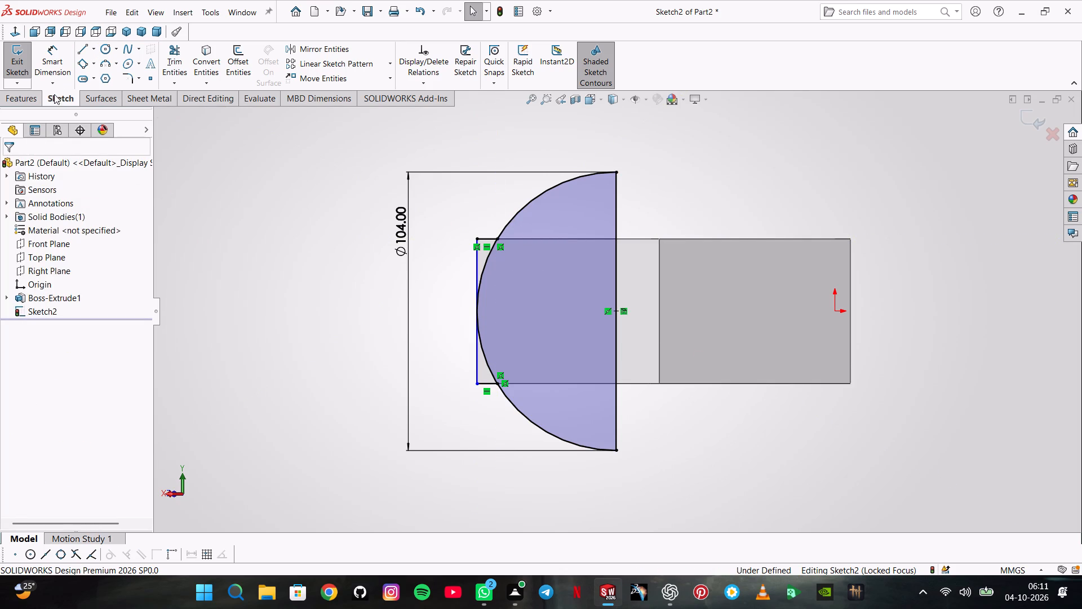
Cut-extrude the two corner regions outside the arc to a blind depth of 54 mm, rounding the block's outer end.
{"action": "left_click", "coordinate": [36, 99]}
{"action": "left_click", "coordinate": [224, 67]}
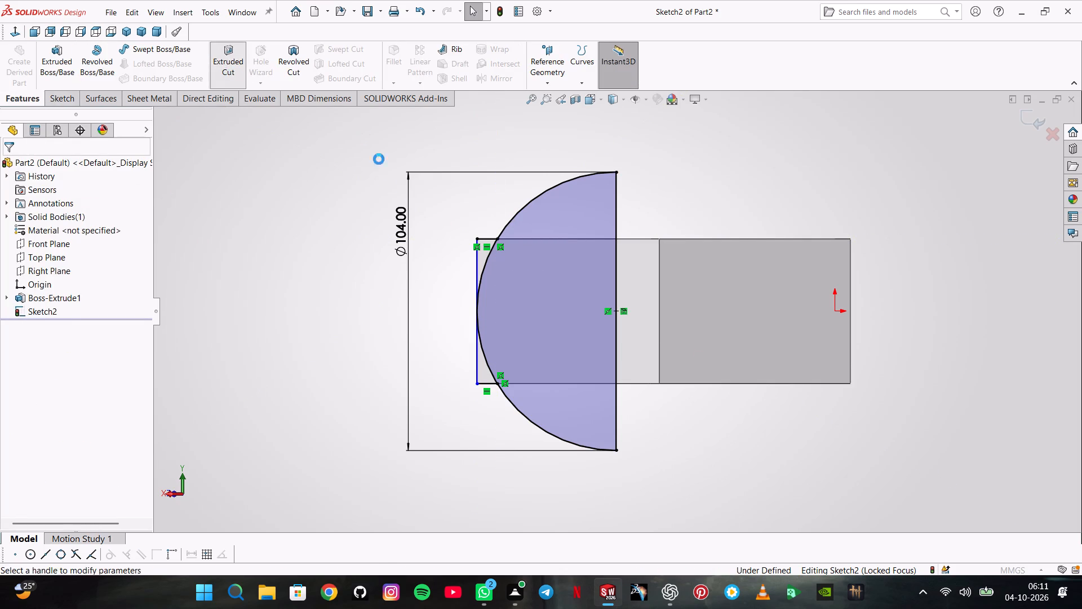
{"action": "left_click", "coordinate": [484, 258]}
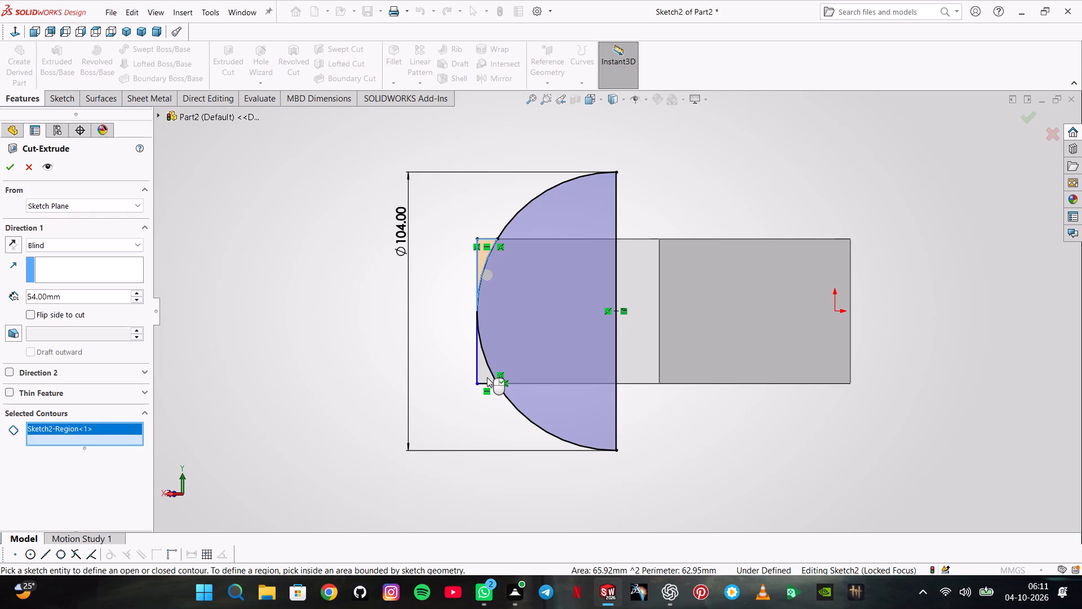
{"action": "left_click", "coordinate": [487, 378]}
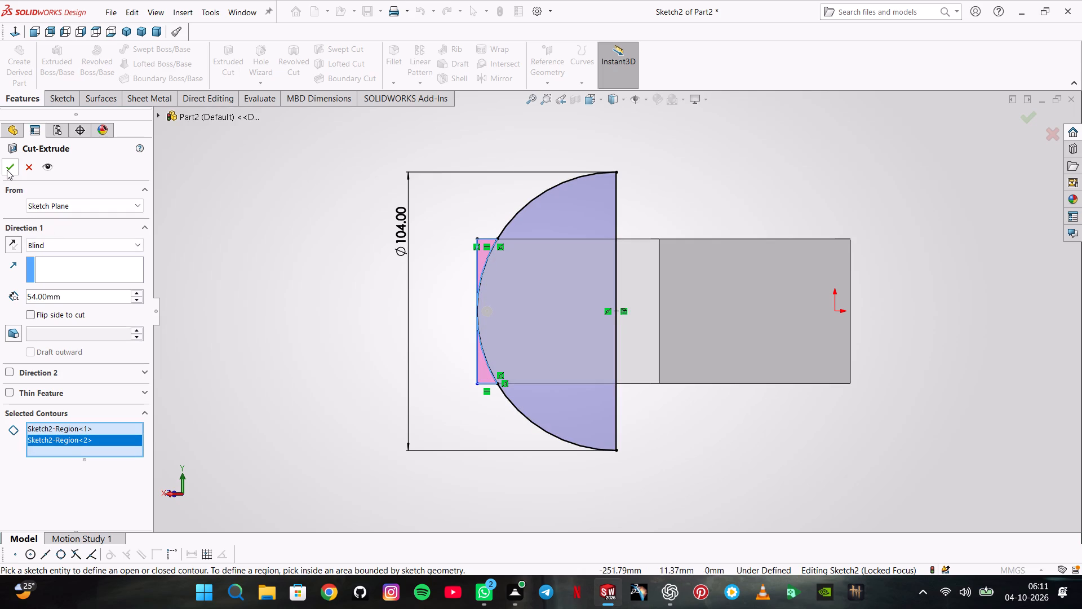
{"action": "left_click", "coordinate": [7, 169]}
Examine the rounded end block and the bent arm from several angles.
{"action": "middle_click_drag", "start_coordinate": [524, 422], "coordinate": [581, 377]}
{"action": "scroll", "coordinate": [578, 374], "scroll_direction": "up", "scroll_amount": 1}
{"action": "left_click", "coordinate": [438, 270]}
{"action": "middle_click_drag", "start_coordinate": [703, 326], "coordinate": [688, 324]}
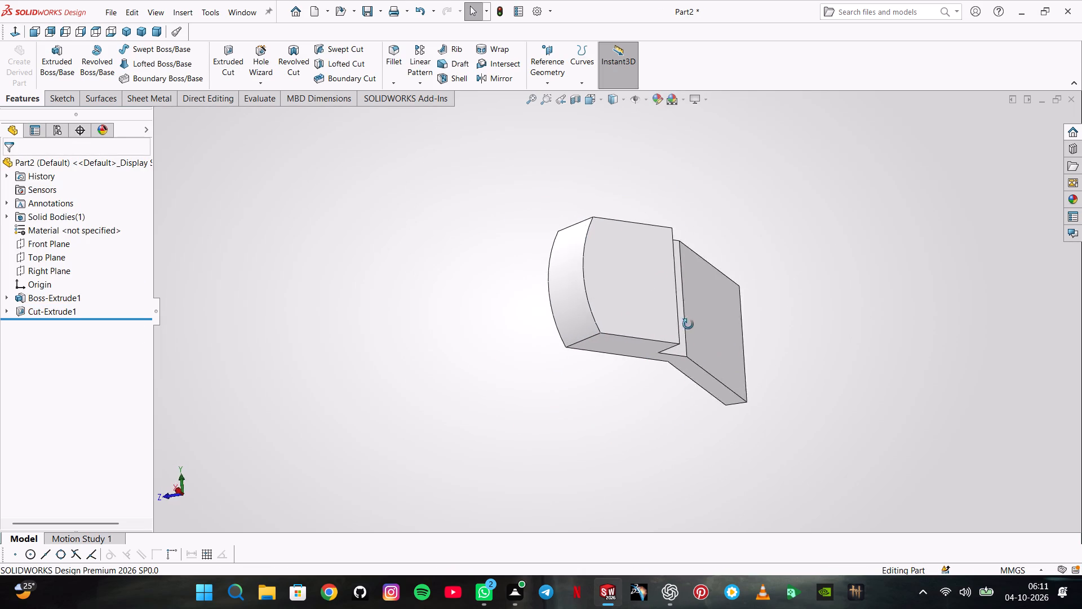
{"action": "middle_click_drag", "start_coordinate": [688, 324], "coordinate": [641, 332]}
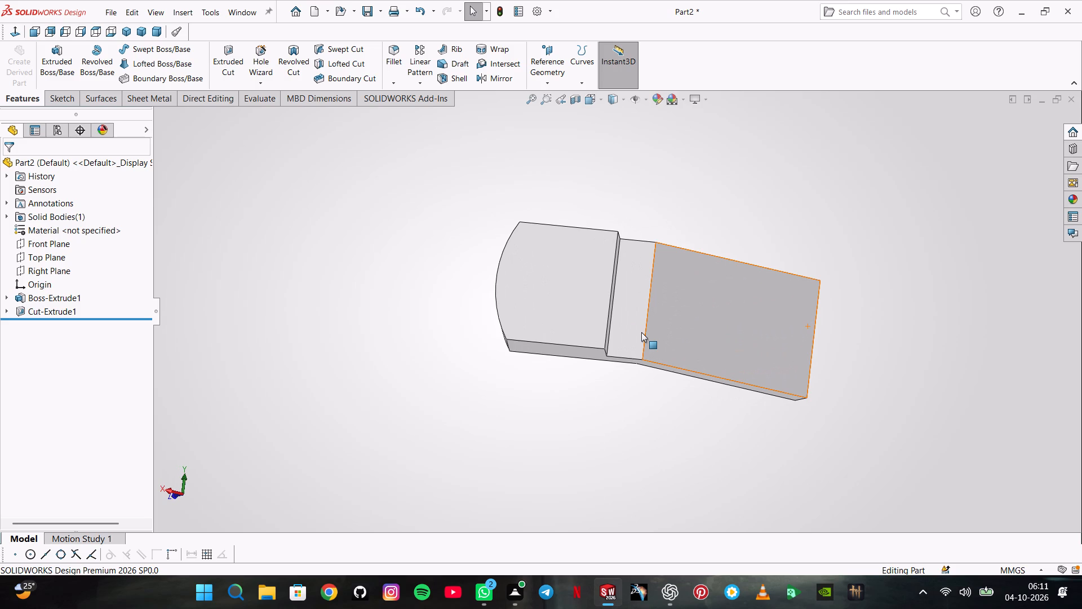
{"action": "middle_click_drag", "start_coordinate": [498, 317], "coordinate": [518, 323]}
{"action": "scroll", "coordinate": [296, 187], "scroll_direction": "up", "scroll_amount": 1}
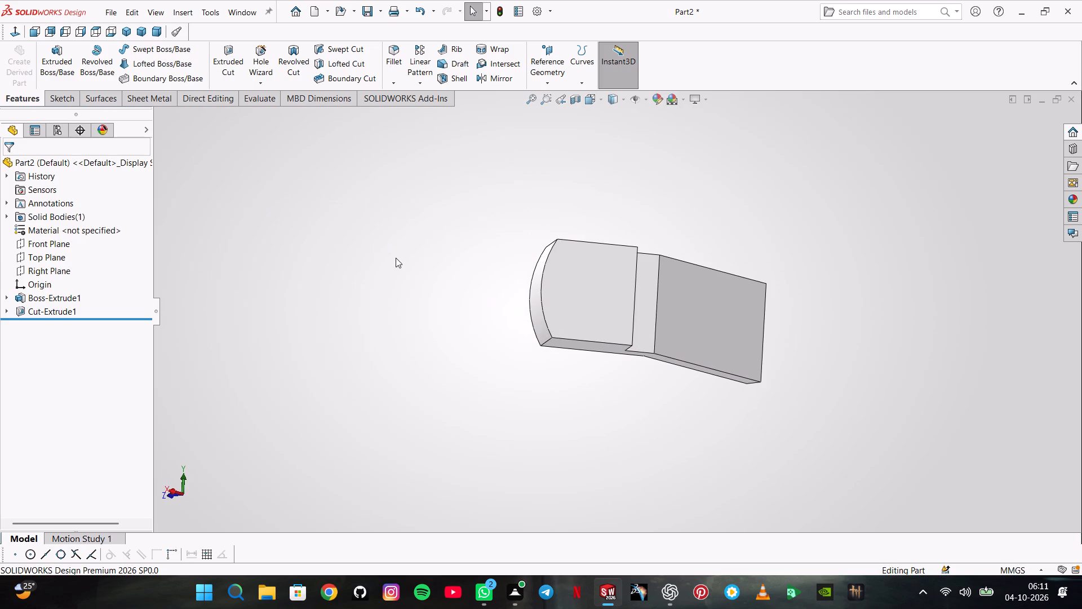
{"action": "middle_click_drag", "start_coordinate": [401, 259], "coordinate": [415, 258]}
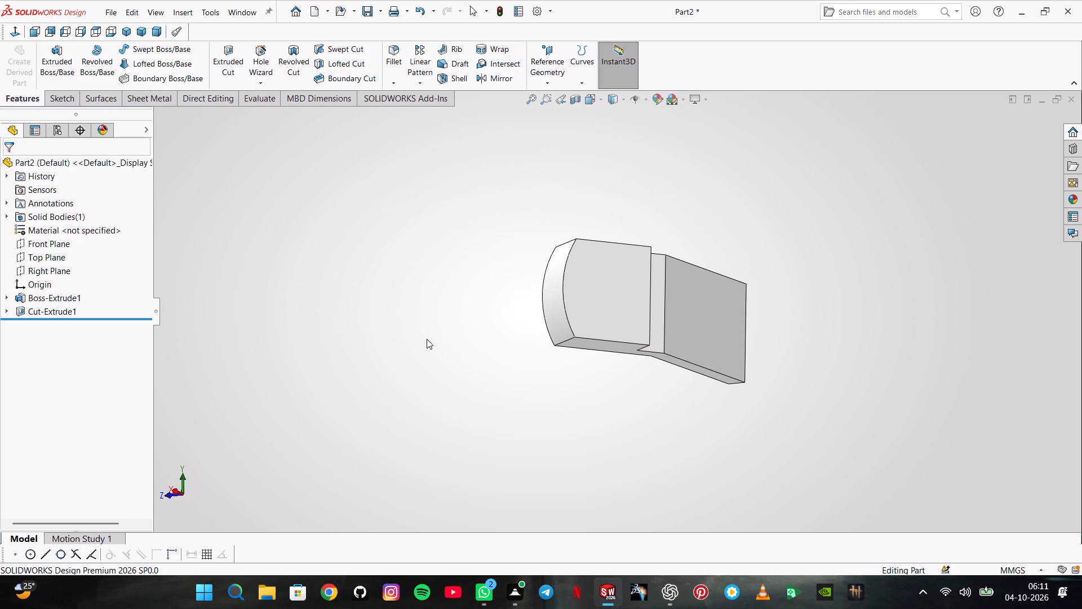
{"action": "scroll", "coordinate": [562, 282], "scroll_direction": "up", "scroll_amount": 1}
{"action": "middle_click_drag", "start_coordinate": [562, 282], "coordinate": [586, 344]}
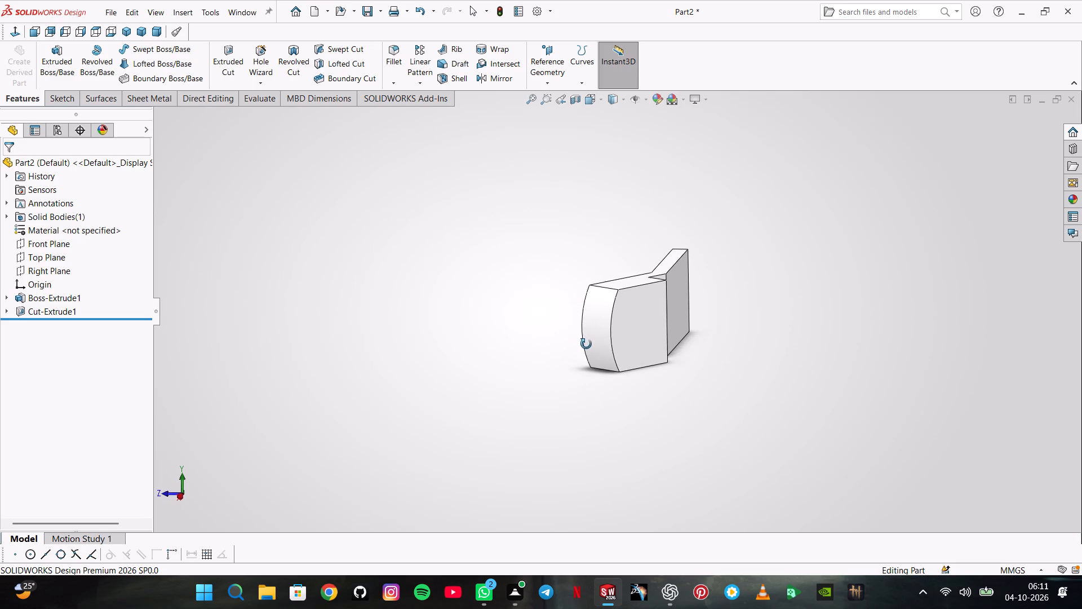
{"action": "middle_click_drag", "start_coordinate": [586, 344], "coordinate": [587, 348]}
{"action": "scroll", "coordinate": [583, 342], "scroll_direction": "down", "scroll_amount": 1}
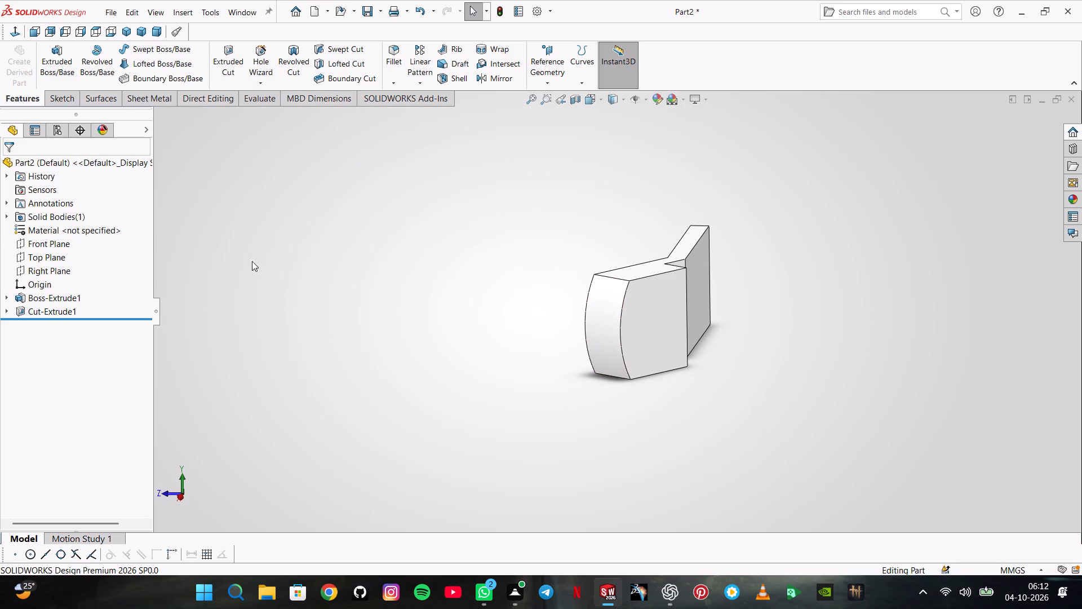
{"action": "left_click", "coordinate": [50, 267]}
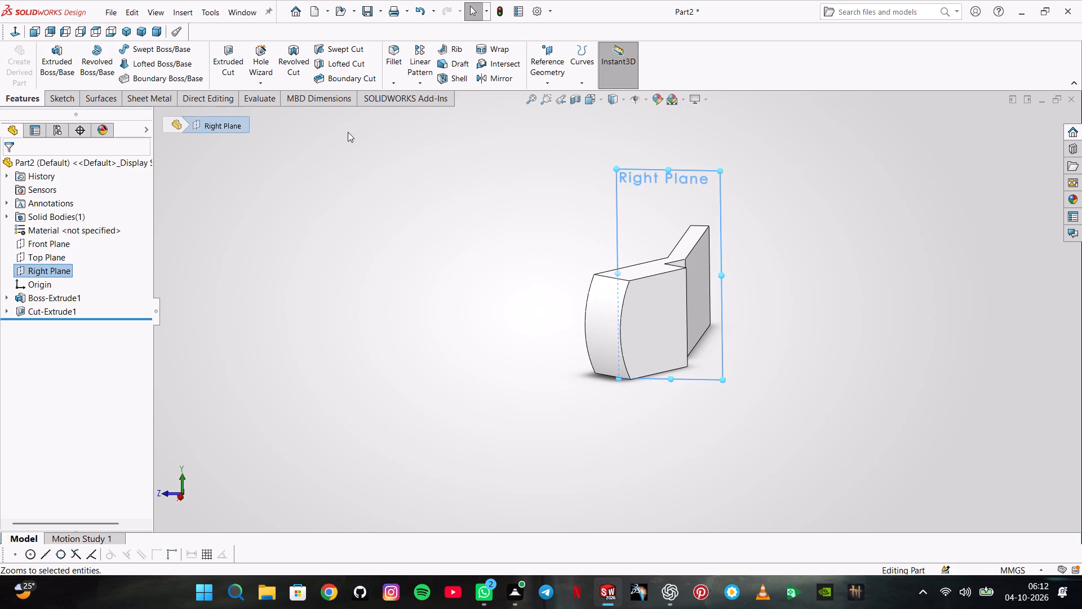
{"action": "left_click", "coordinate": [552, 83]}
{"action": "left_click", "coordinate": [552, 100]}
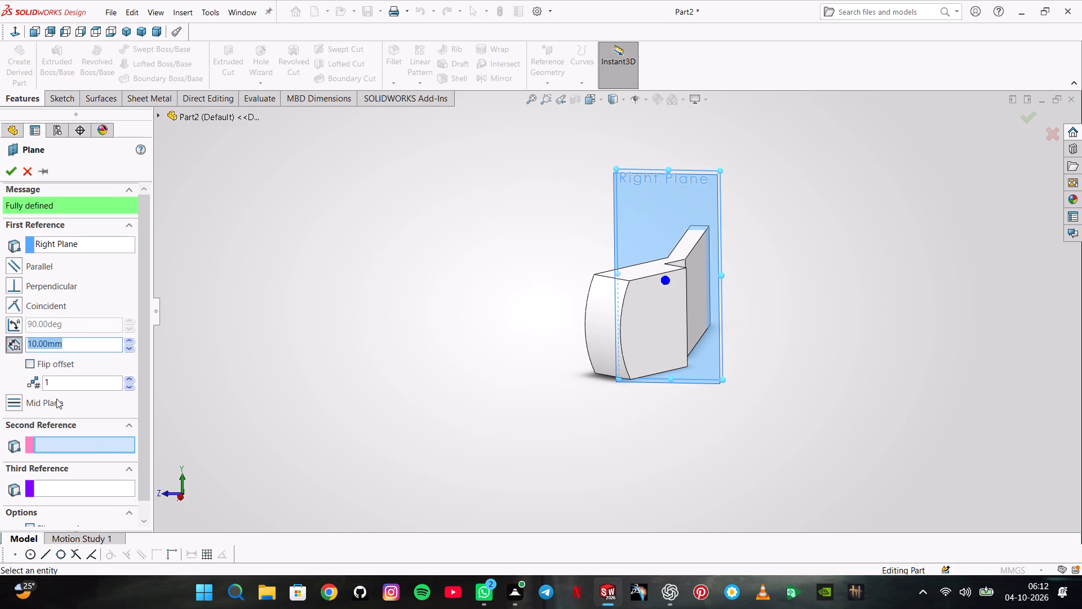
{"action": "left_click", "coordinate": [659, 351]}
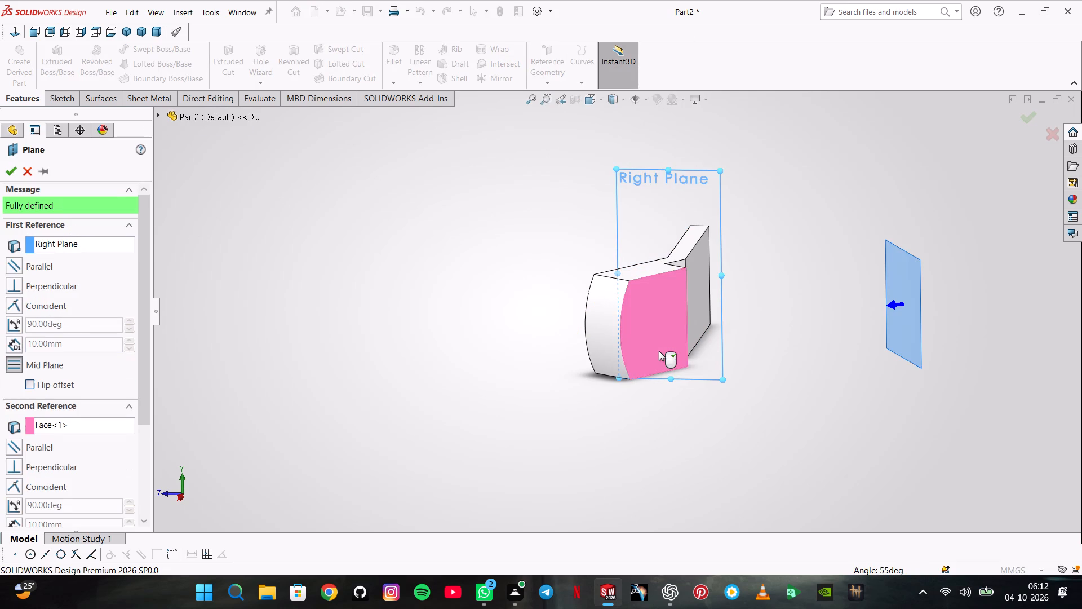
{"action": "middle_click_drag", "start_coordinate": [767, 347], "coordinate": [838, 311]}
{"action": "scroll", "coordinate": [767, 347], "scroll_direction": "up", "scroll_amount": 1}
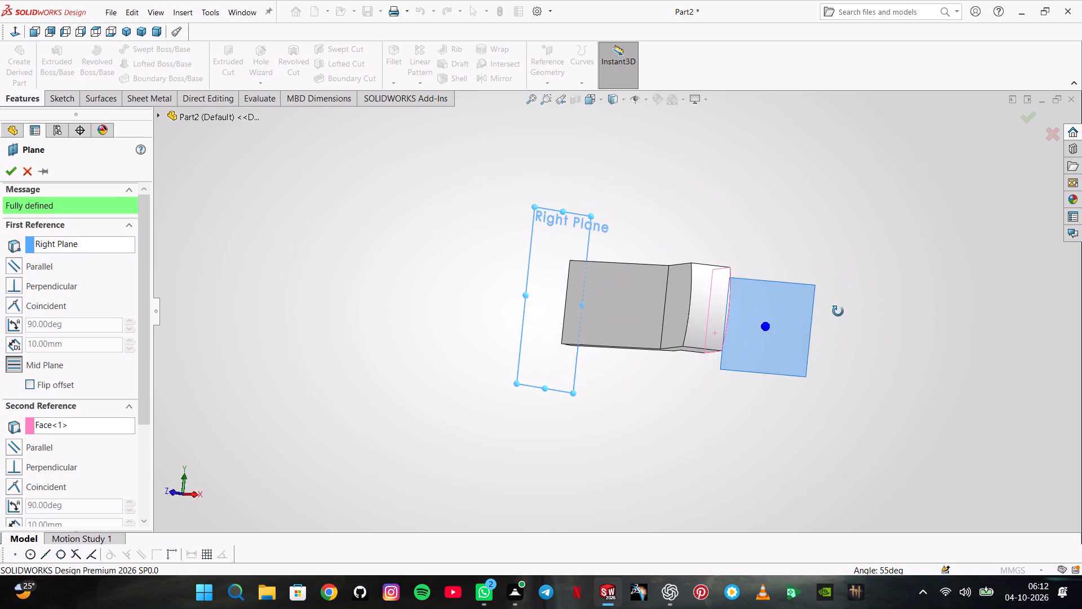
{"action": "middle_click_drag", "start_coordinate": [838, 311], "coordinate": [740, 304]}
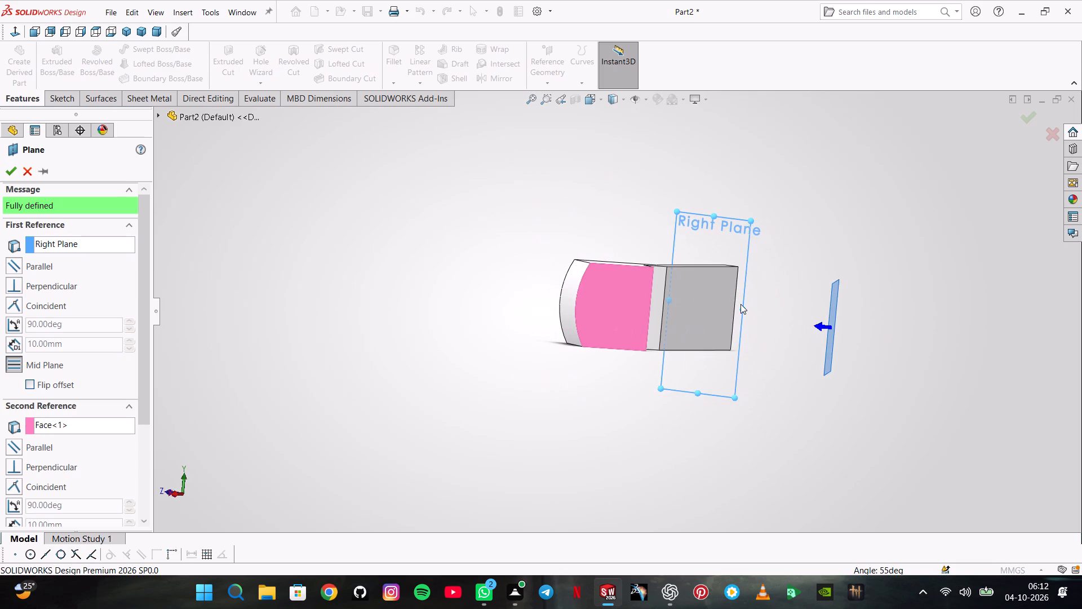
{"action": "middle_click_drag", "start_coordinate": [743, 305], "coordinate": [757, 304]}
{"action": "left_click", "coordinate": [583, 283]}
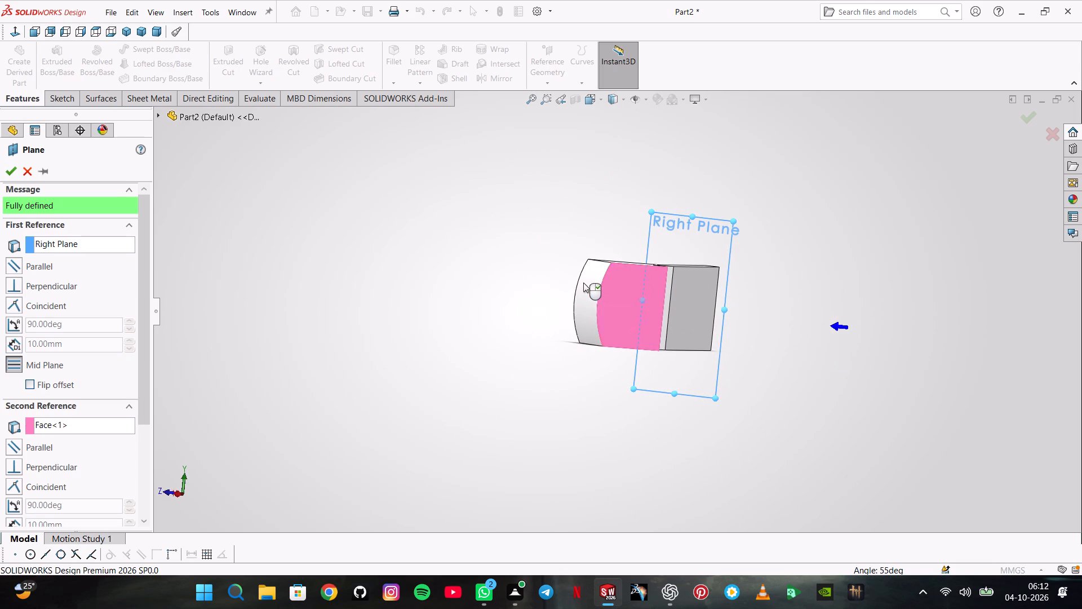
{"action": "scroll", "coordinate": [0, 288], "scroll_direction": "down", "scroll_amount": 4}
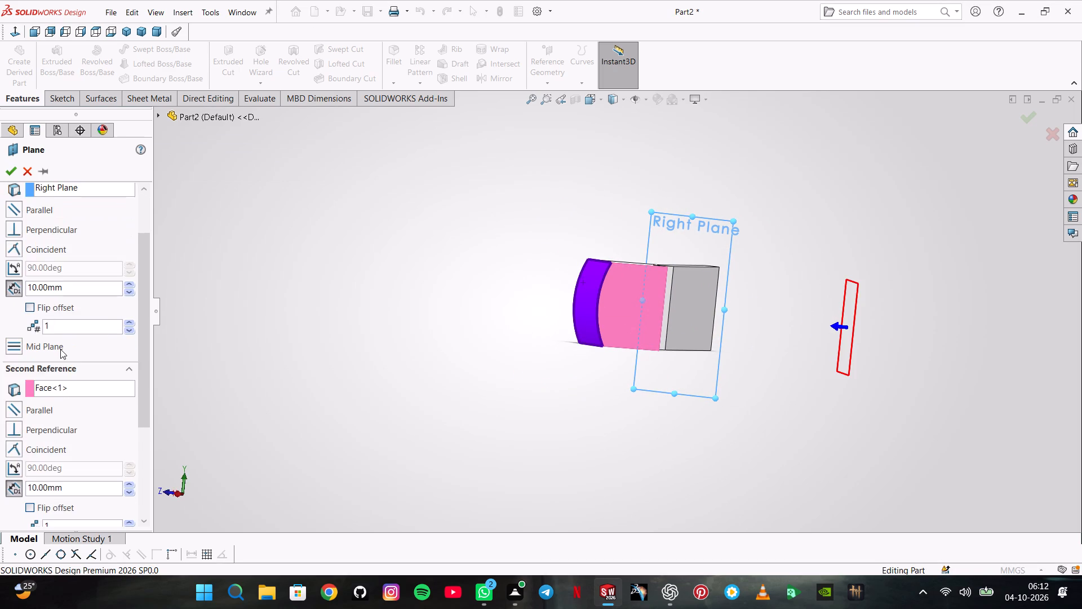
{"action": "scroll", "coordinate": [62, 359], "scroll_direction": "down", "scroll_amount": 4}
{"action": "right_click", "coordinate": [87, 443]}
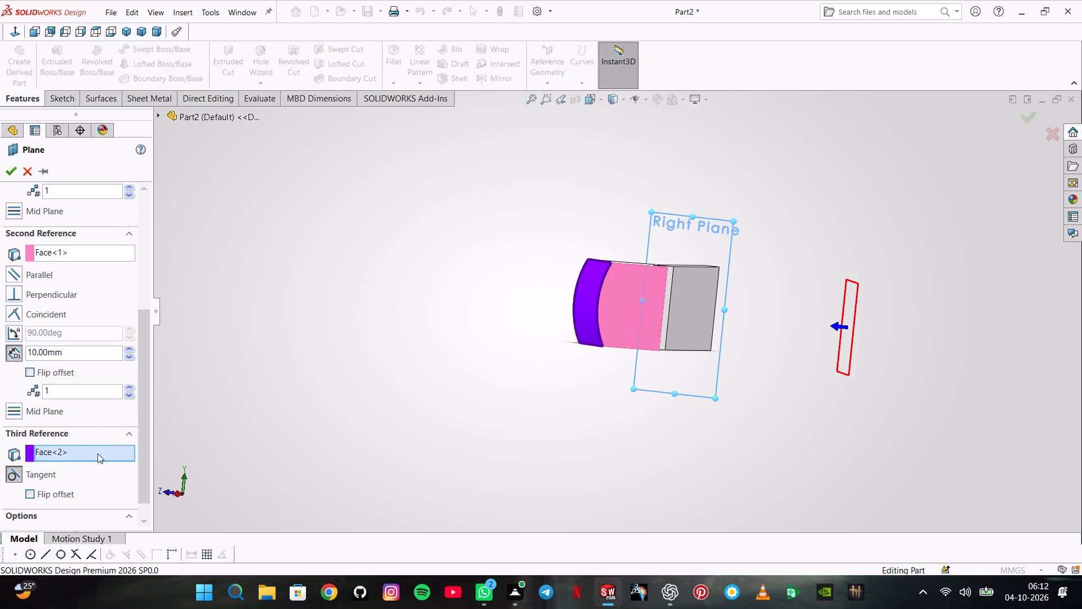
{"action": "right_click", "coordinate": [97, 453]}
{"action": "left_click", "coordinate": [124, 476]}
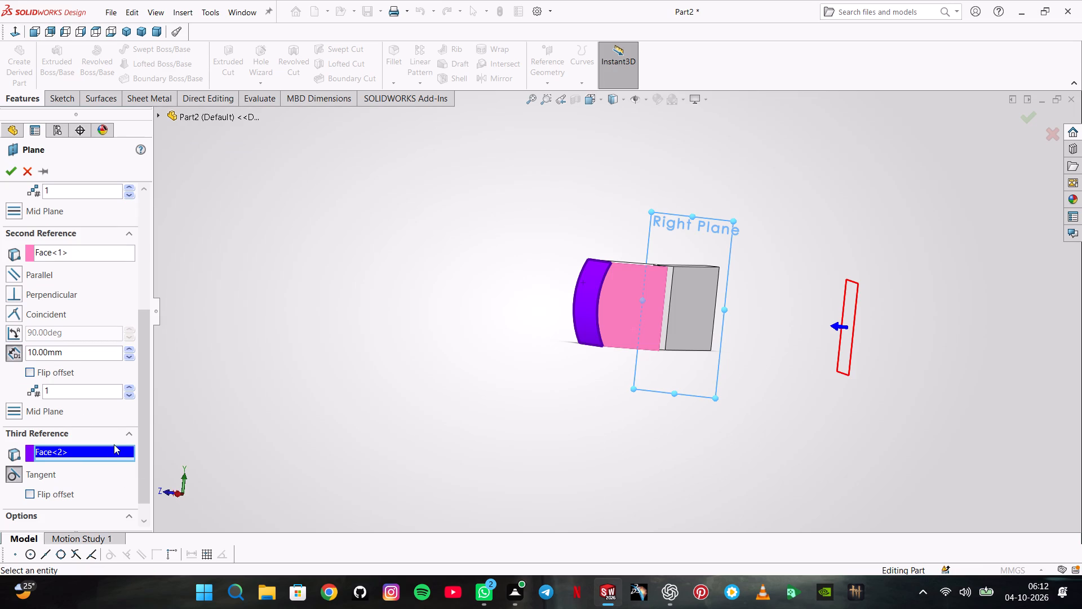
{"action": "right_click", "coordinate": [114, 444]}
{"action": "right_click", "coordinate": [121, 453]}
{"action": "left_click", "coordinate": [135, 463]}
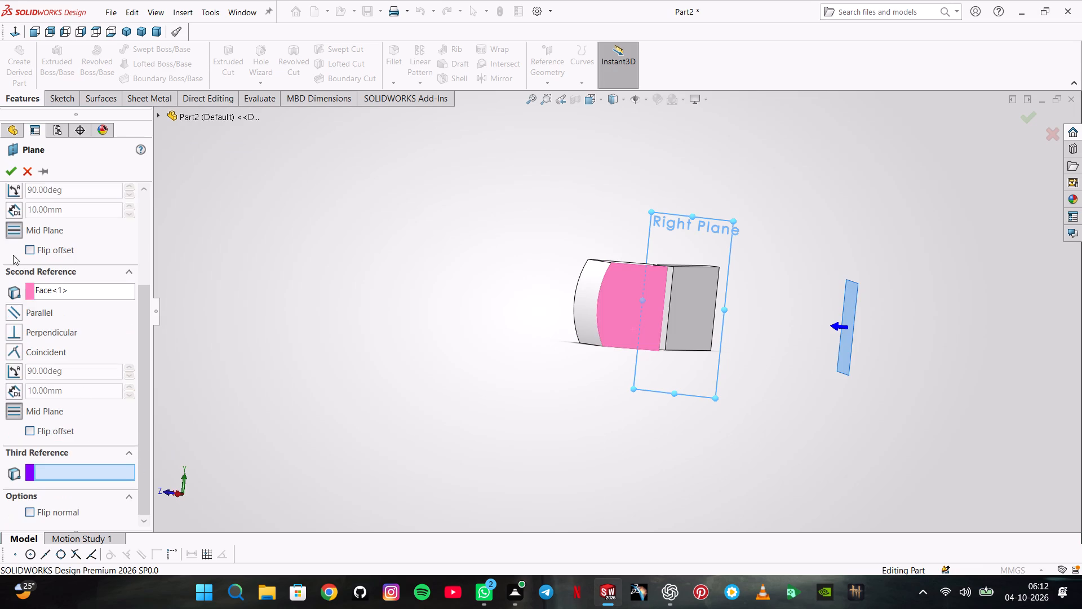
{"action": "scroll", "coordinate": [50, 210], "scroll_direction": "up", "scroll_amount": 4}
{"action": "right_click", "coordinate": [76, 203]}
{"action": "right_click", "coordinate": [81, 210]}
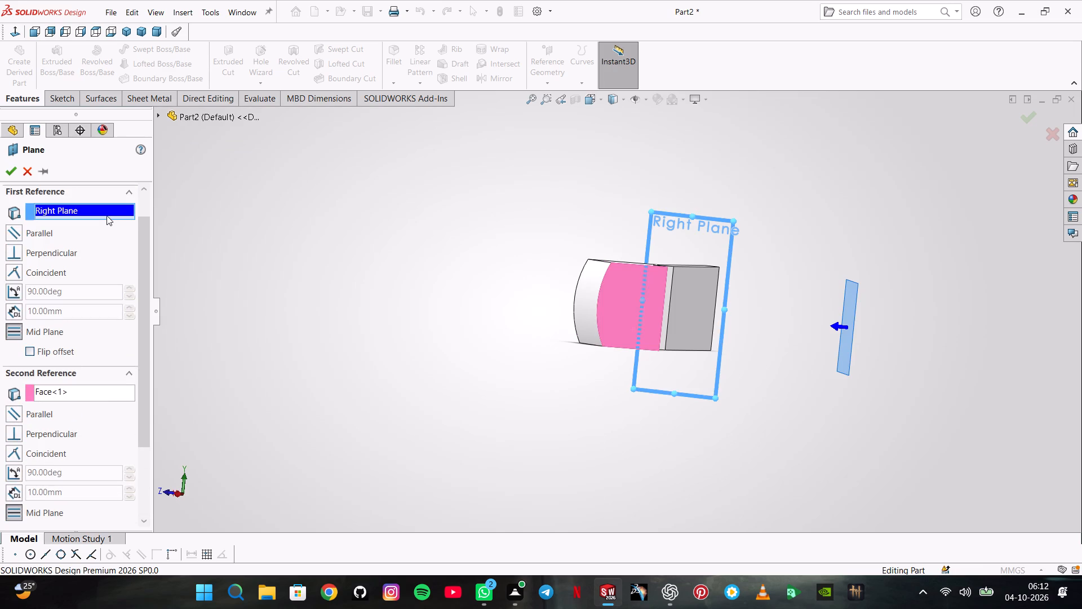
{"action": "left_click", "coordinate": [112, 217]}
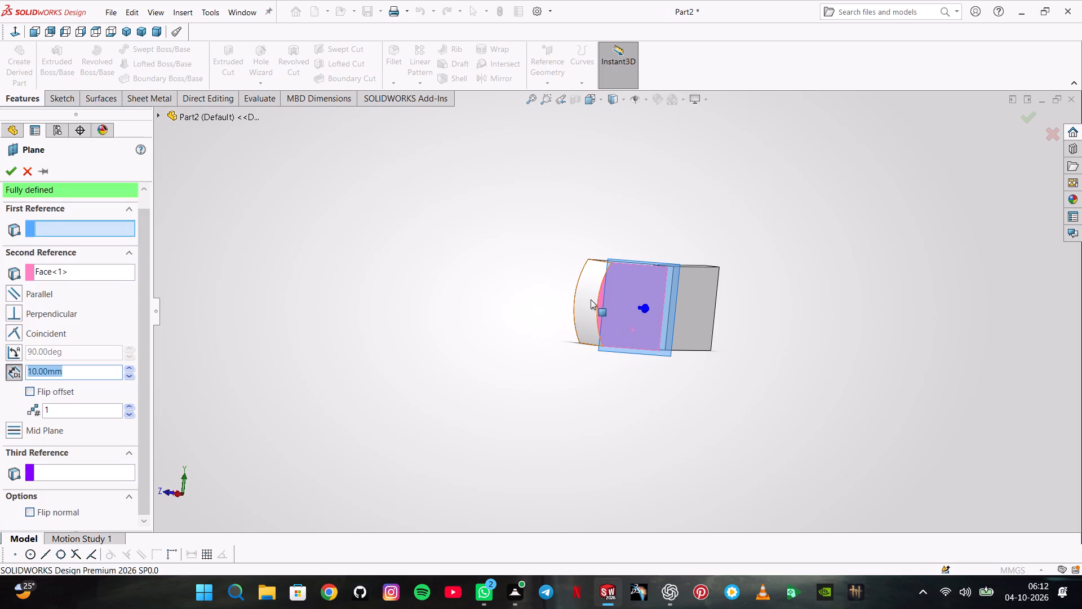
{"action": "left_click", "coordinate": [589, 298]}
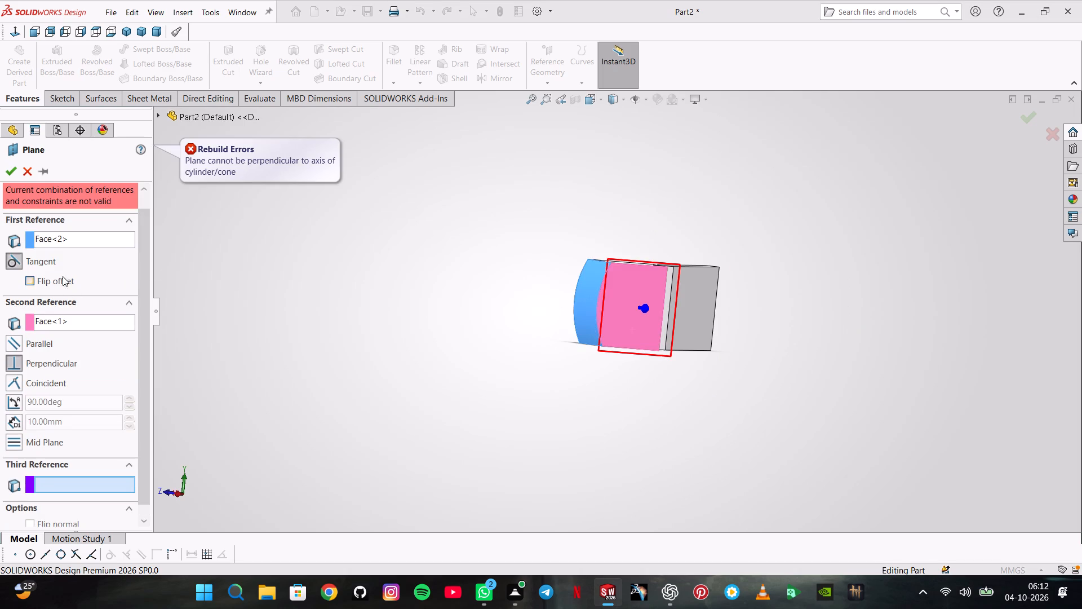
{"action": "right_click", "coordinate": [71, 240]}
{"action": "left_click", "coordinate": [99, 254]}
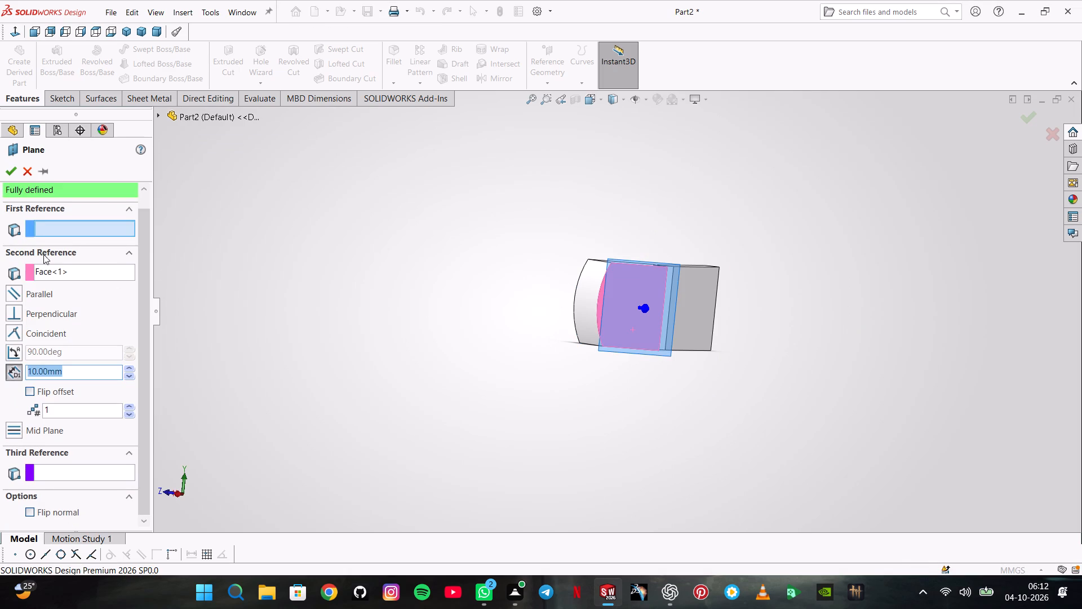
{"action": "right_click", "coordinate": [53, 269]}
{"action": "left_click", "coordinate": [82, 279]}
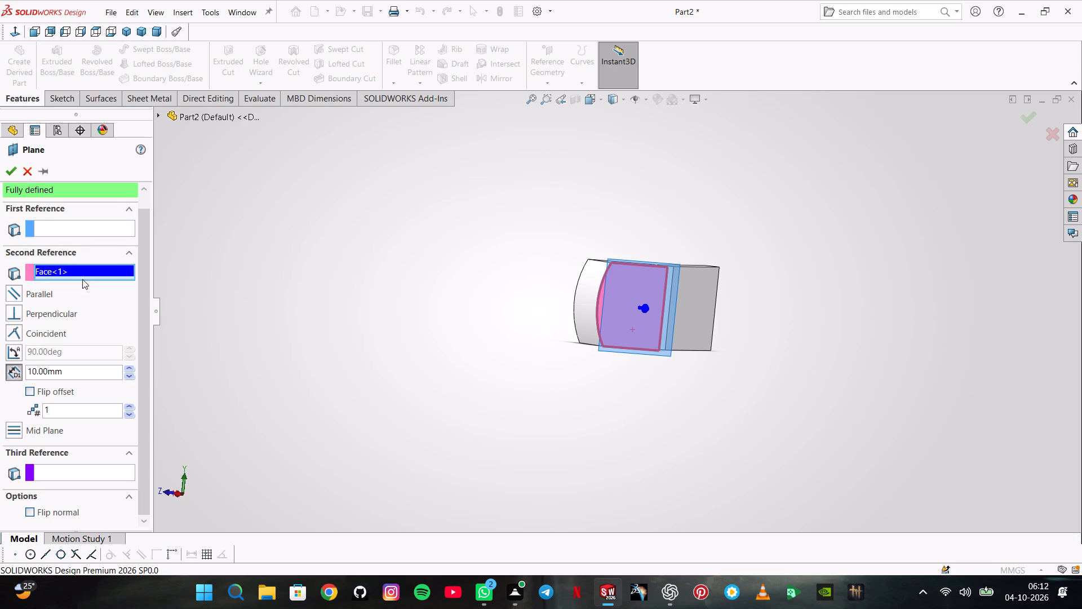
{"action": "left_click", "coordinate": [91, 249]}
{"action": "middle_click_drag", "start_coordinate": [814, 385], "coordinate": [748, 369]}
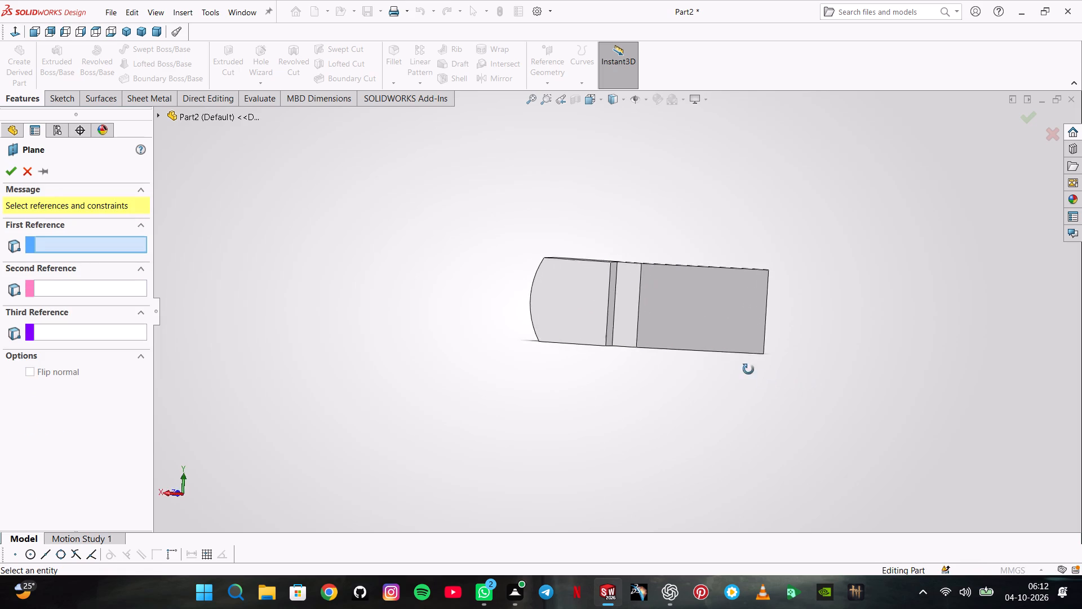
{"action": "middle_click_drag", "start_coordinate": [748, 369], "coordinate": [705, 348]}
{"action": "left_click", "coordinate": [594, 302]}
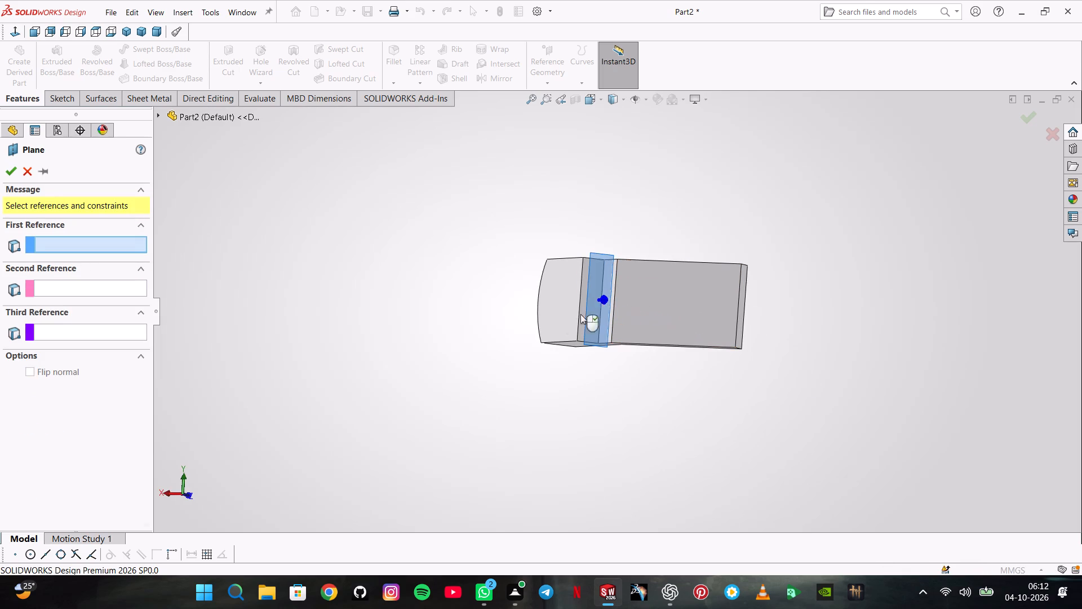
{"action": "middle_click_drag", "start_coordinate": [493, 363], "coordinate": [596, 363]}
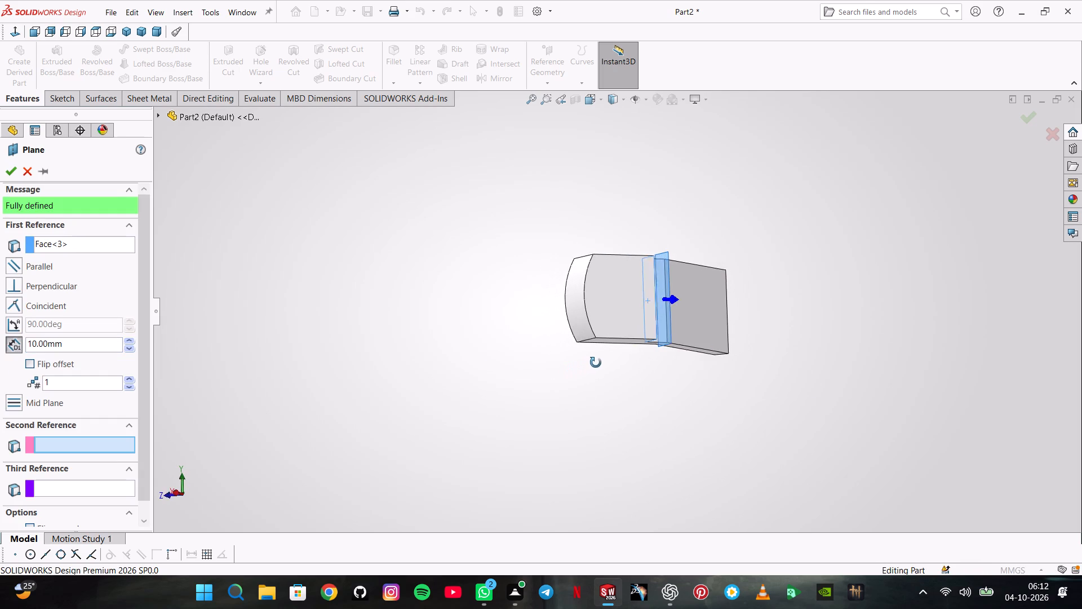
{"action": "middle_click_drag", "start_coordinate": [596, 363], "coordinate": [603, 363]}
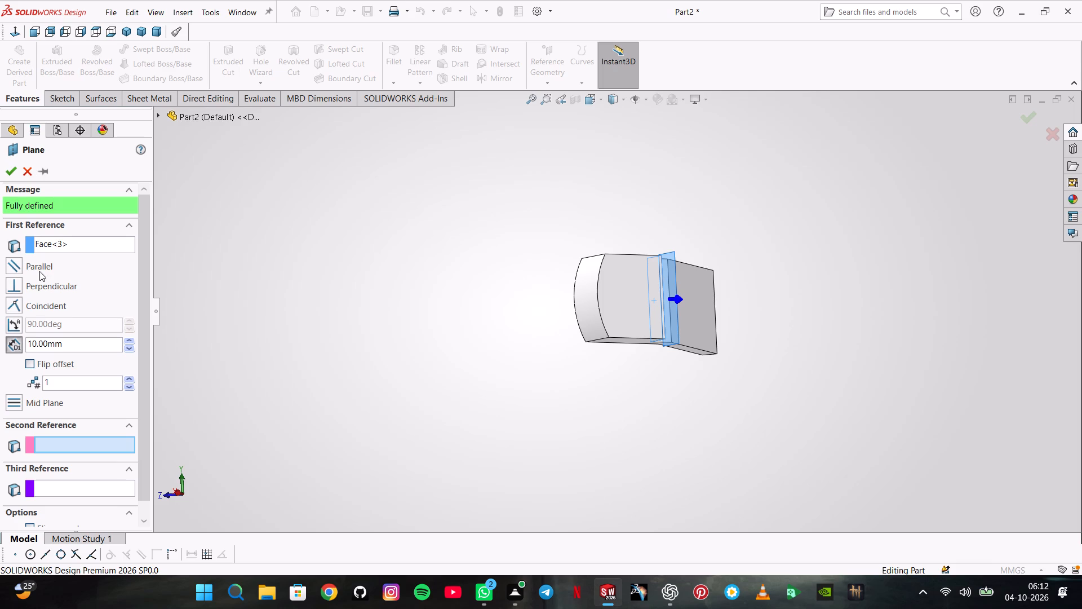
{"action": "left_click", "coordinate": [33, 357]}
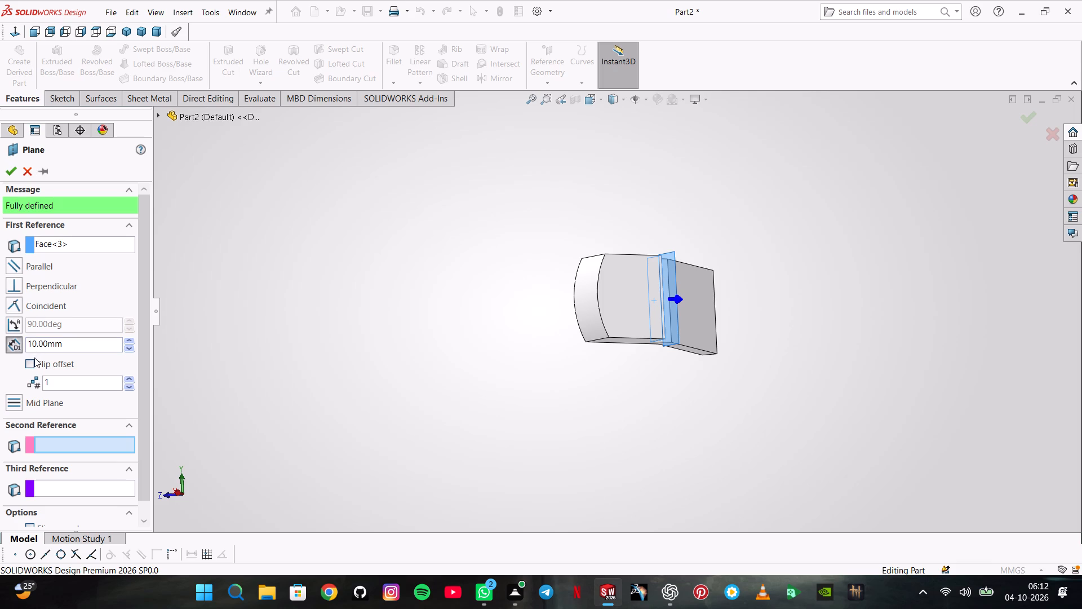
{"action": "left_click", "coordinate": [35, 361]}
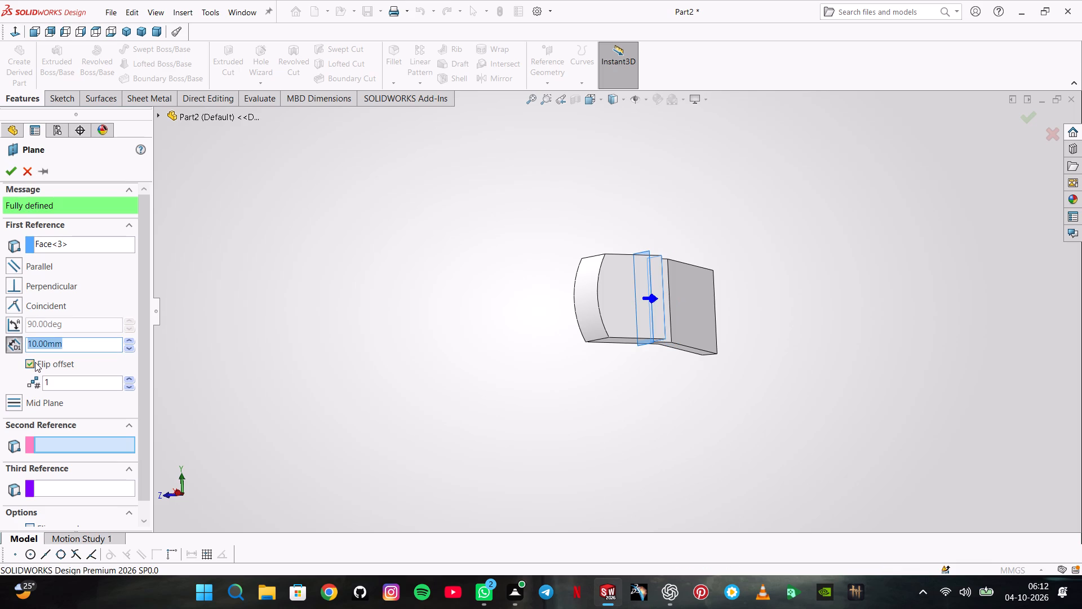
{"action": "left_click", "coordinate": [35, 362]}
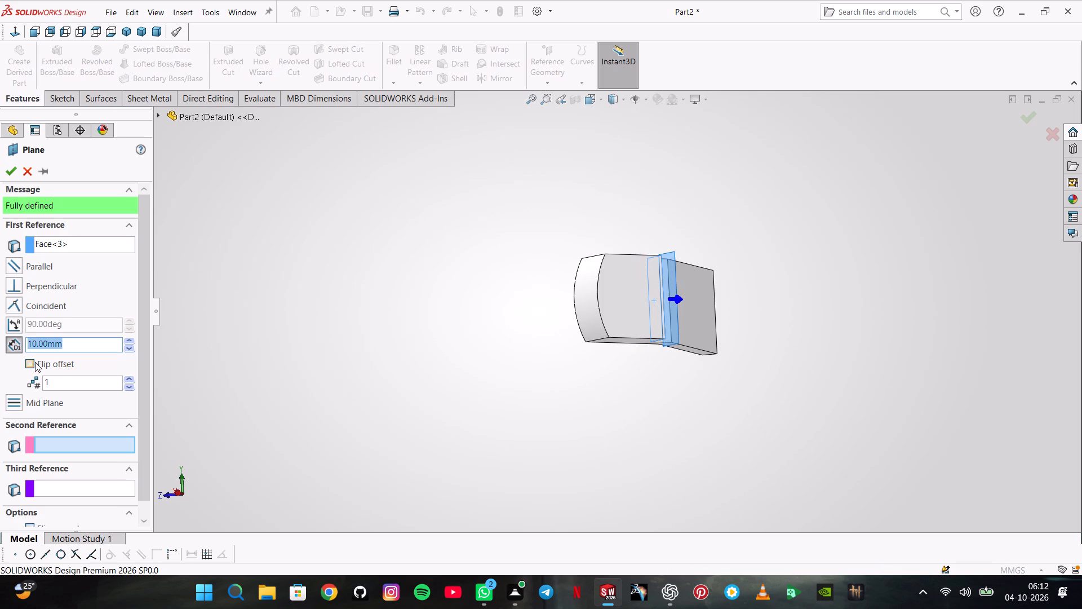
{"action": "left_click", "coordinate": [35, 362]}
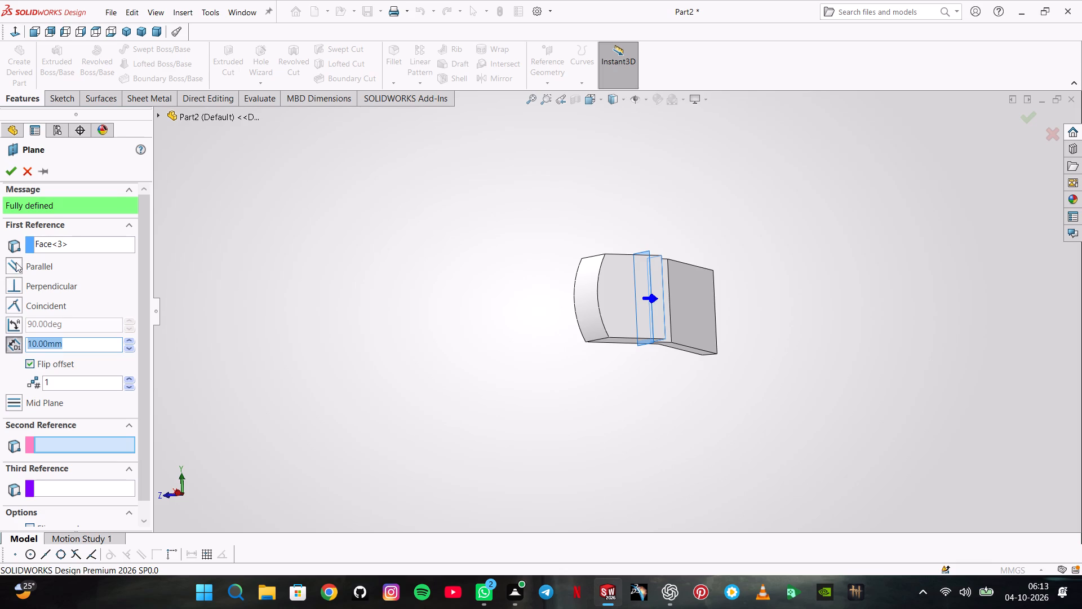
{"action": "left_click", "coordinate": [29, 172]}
Reopen the base extrusion's profile sketch and set the straight arm's thickness to 8 mm.
{"action": "left_click", "coordinate": [26, 295]}
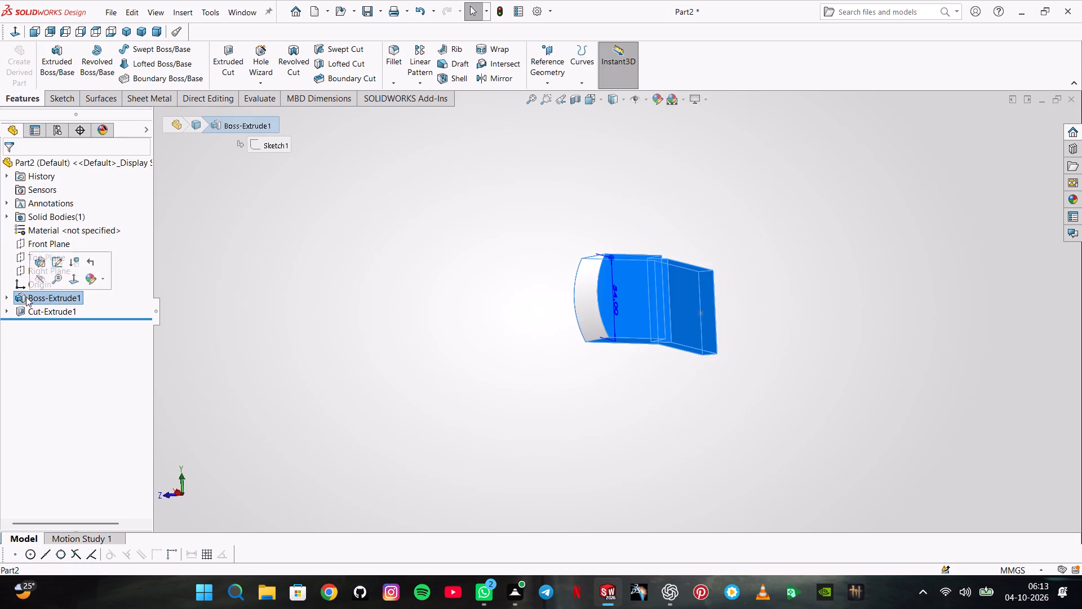
{"action": "left_click", "coordinate": [6, 301]}
{"action": "left_click", "coordinate": [30, 315]}
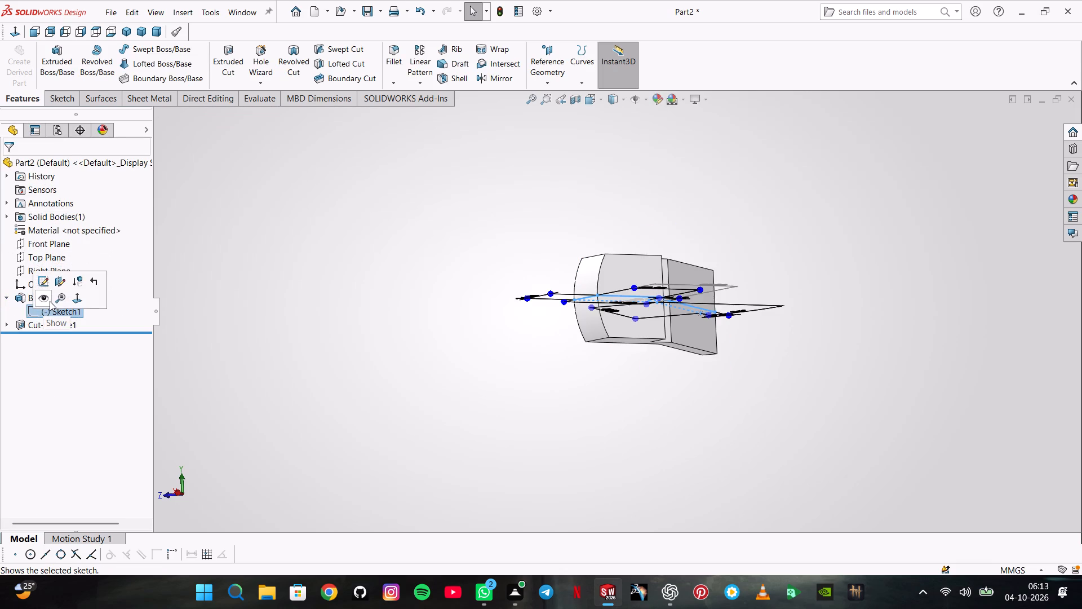
{"action": "left_click", "coordinate": [47, 278]}
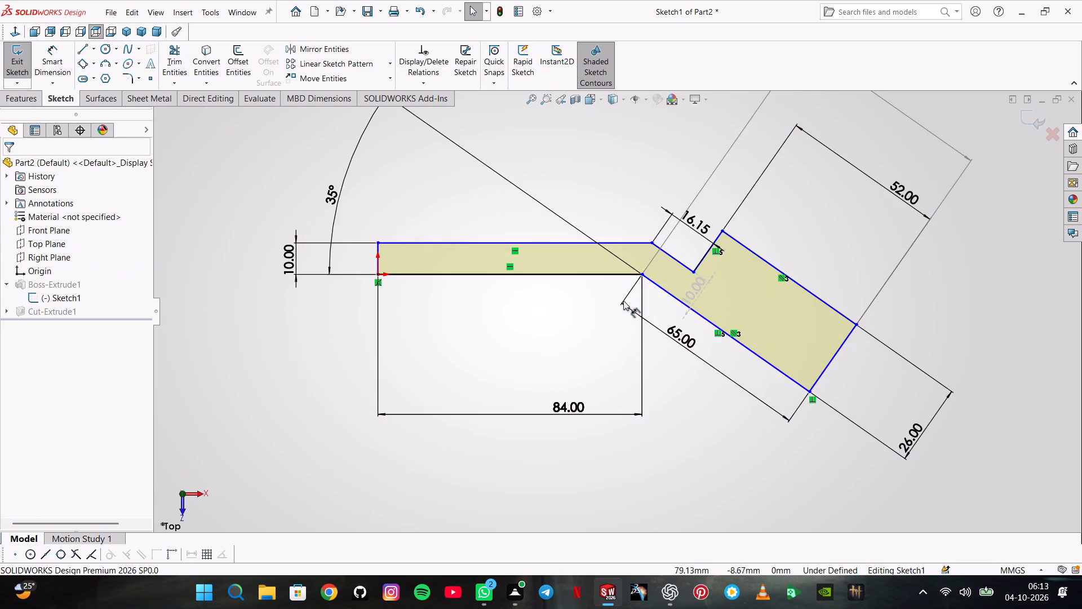
{"action": "double_click", "coordinate": [296, 254]}
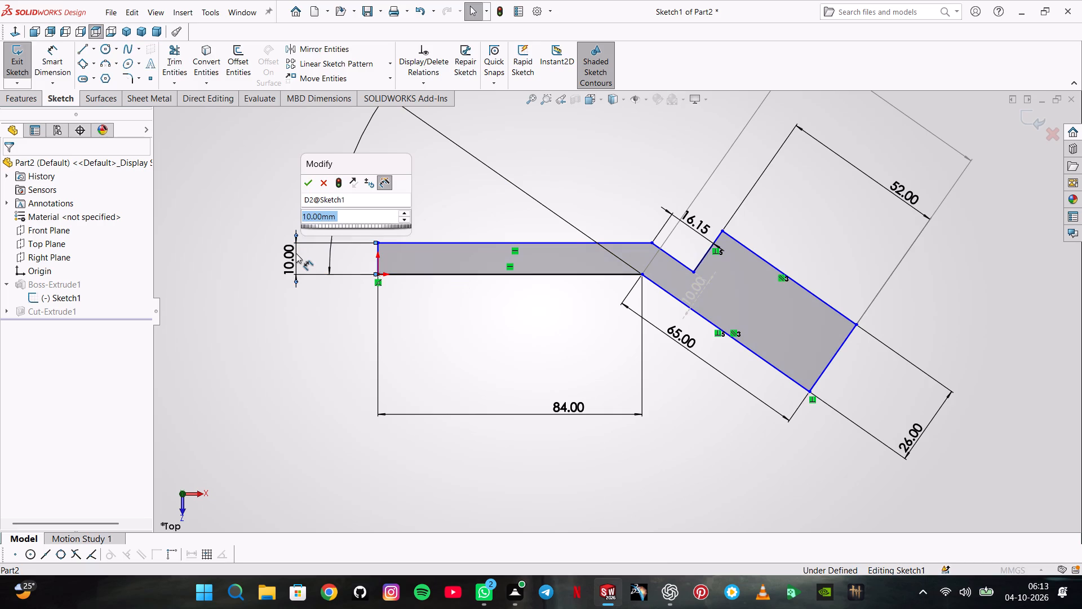
{"action": "key", "text": "8"}
{"action": "key", "text": "Return"}
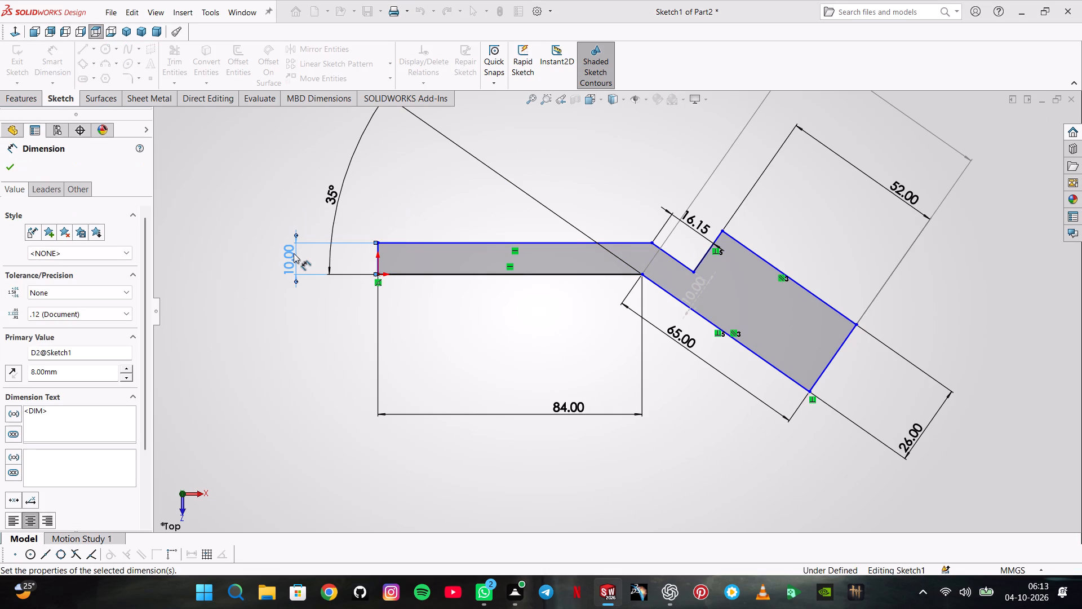
Delete the driven 10 mm dimension between the notch corner and the 65 mm slanted line.
{"action": "double_click", "coordinate": [698, 301]}
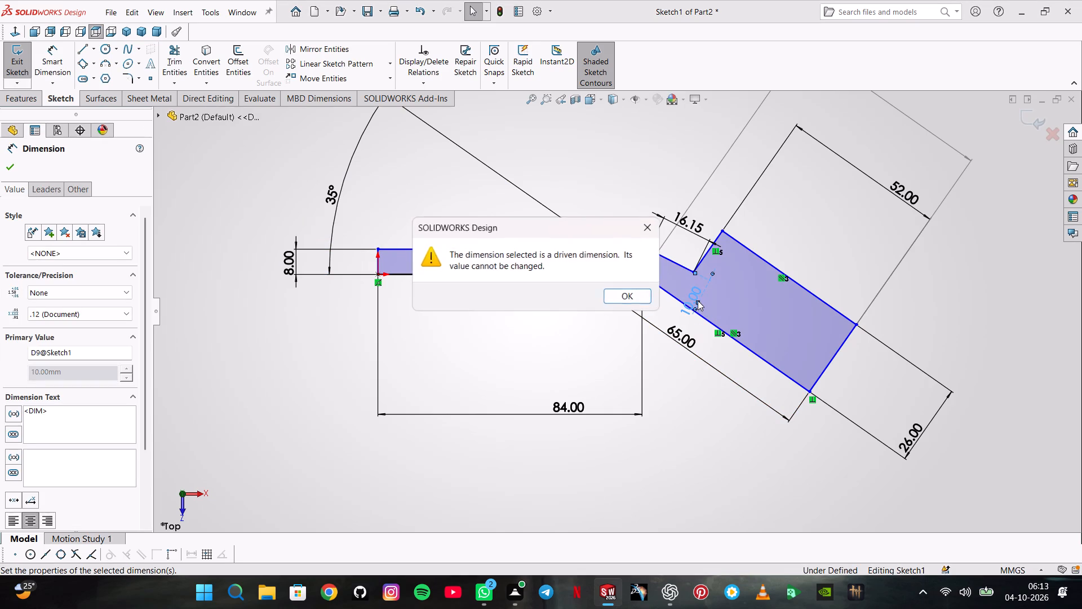
{"action": "left_click", "coordinate": [629, 295]}
{"action": "left_click", "coordinate": [695, 291]}
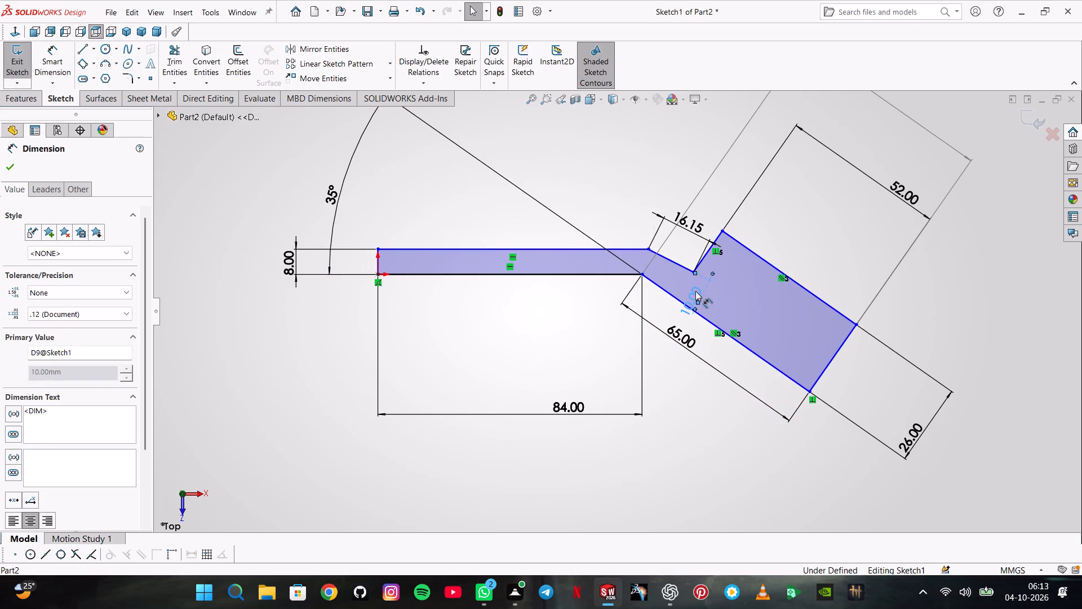
{"action": "key", "text": "Delete"}
Make the short slanted line beside the notch parallel to the 65 mm slanted line and finish editing the sketch.
{"action": "left_click", "coordinate": [679, 266]}
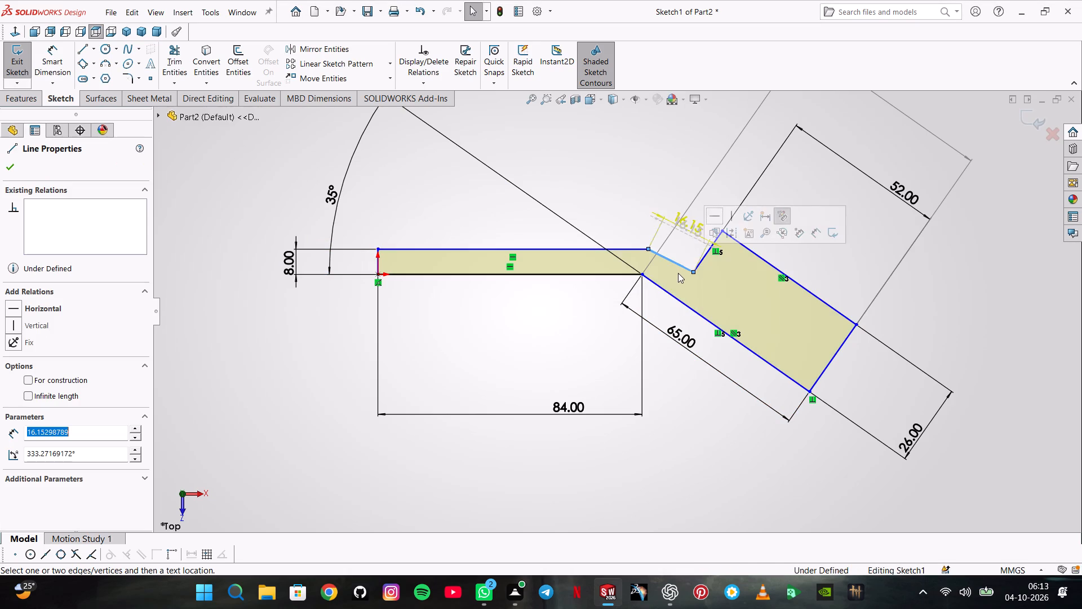
{"action": "left_click", "coordinate": [672, 295], "text": "ctrl"}
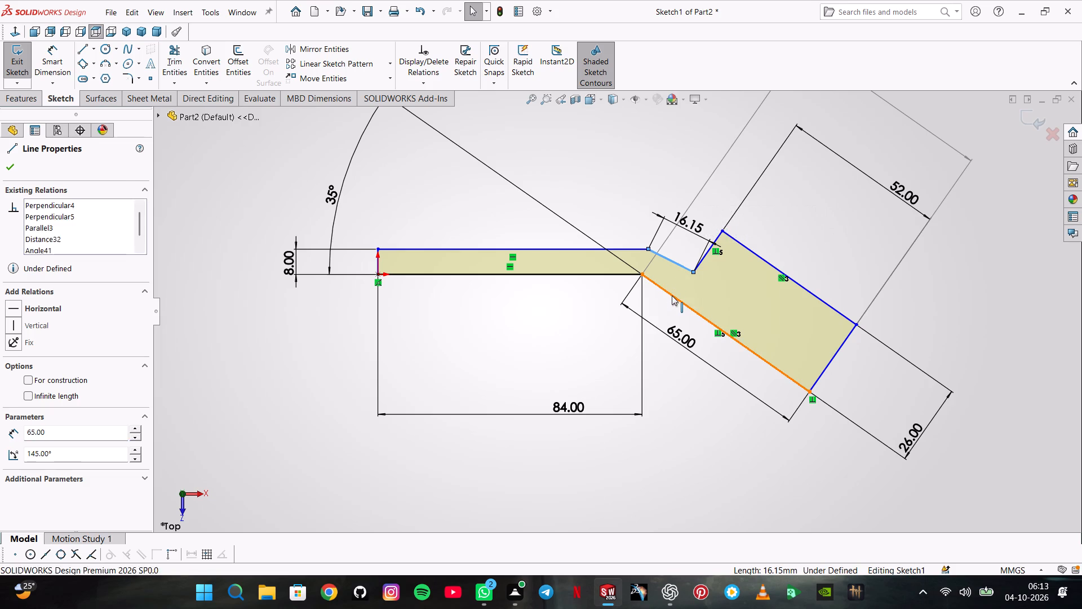
{"action": "left_click", "coordinate": [771, 241]}
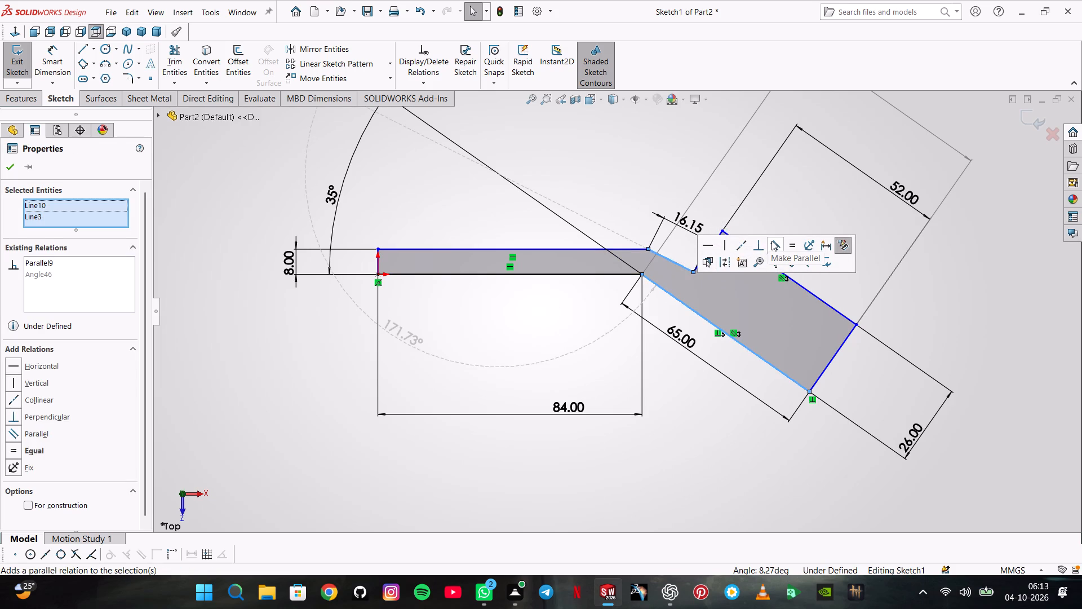
{"action": "left_click", "coordinate": [622, 196]}
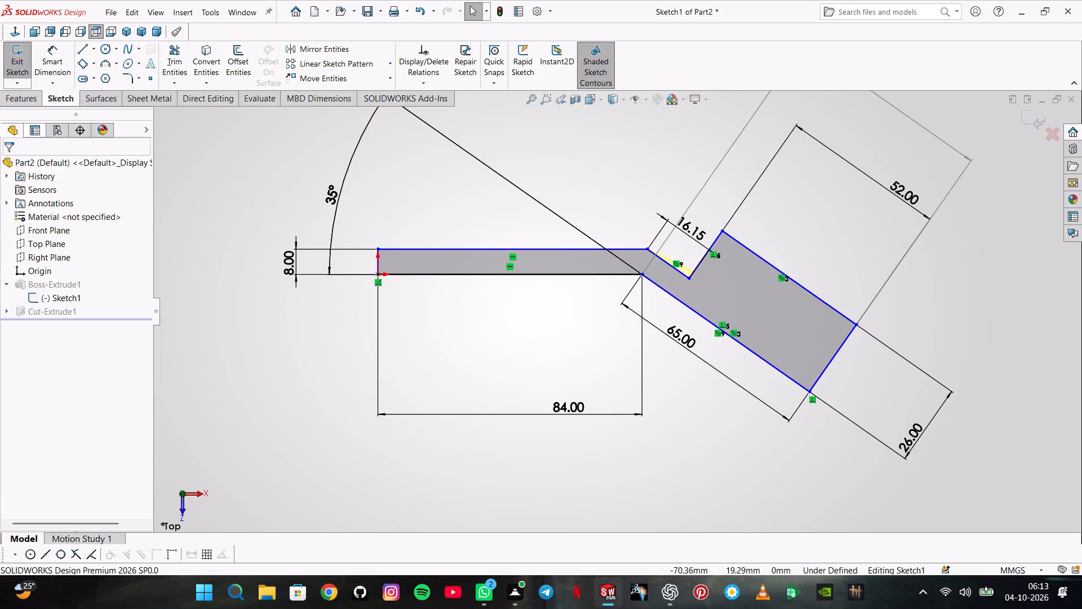
{"action": "left_click", "coordinate": [23, 65]}
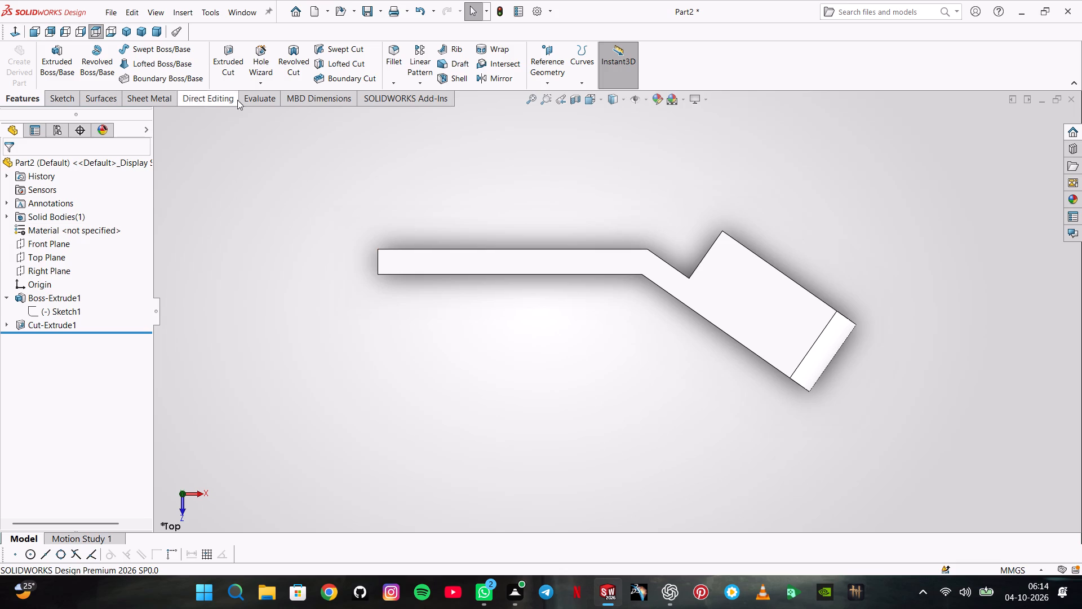
Apply the Warehouse scene to the model's display.
{"action": "left_click", "coordinate": [686, 100]}
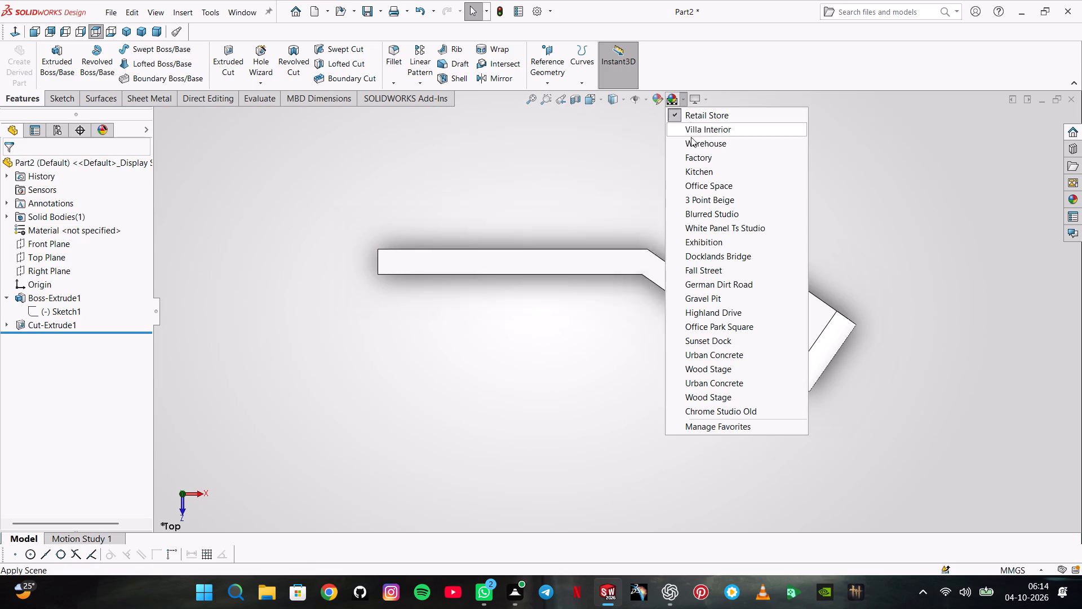
{"action": "left_click", "coordinate": [691, 138]}
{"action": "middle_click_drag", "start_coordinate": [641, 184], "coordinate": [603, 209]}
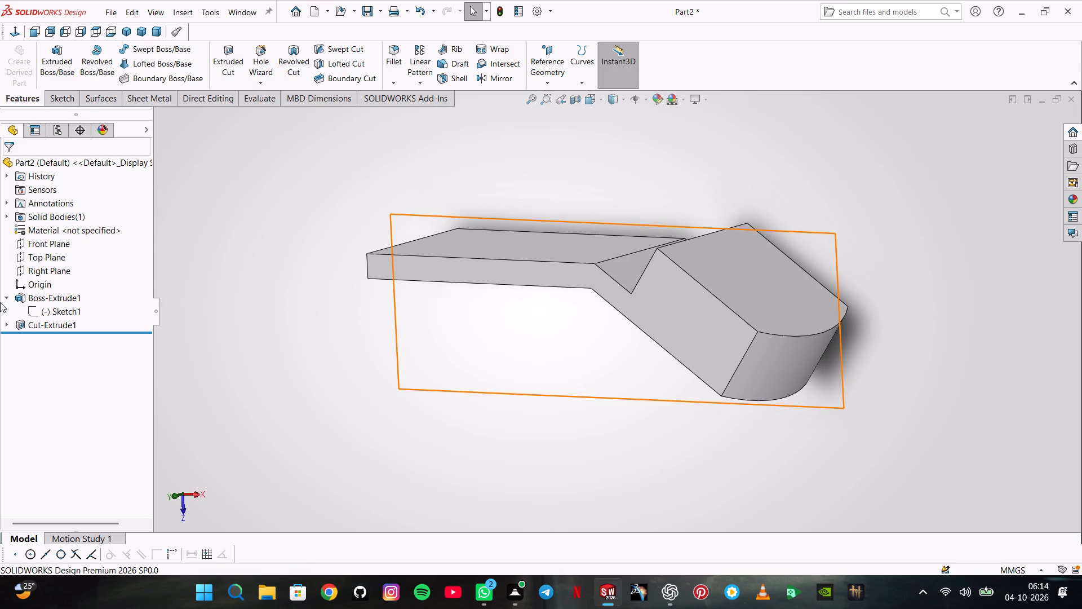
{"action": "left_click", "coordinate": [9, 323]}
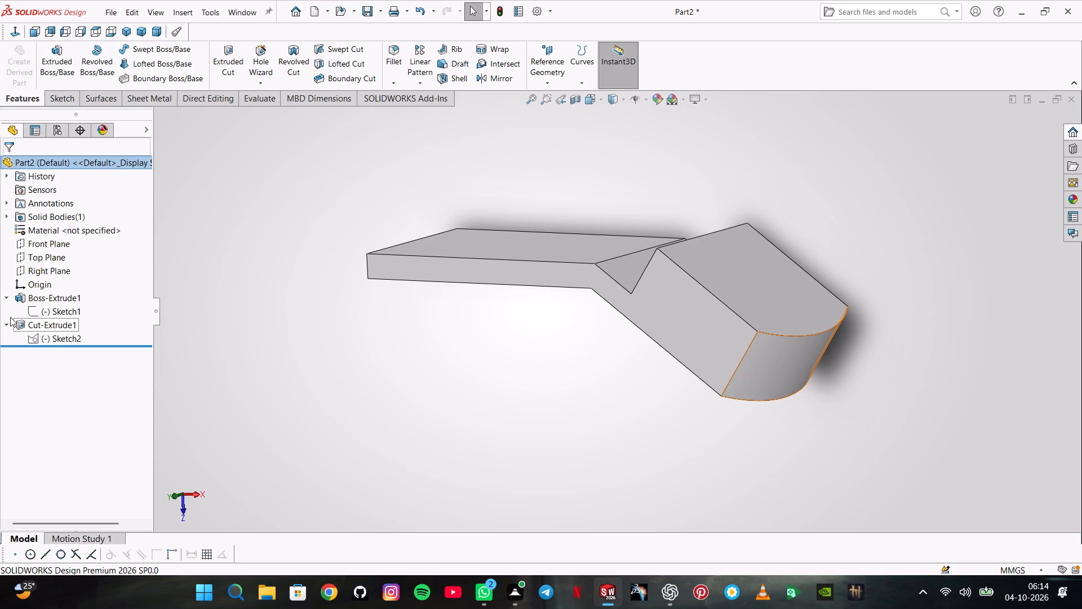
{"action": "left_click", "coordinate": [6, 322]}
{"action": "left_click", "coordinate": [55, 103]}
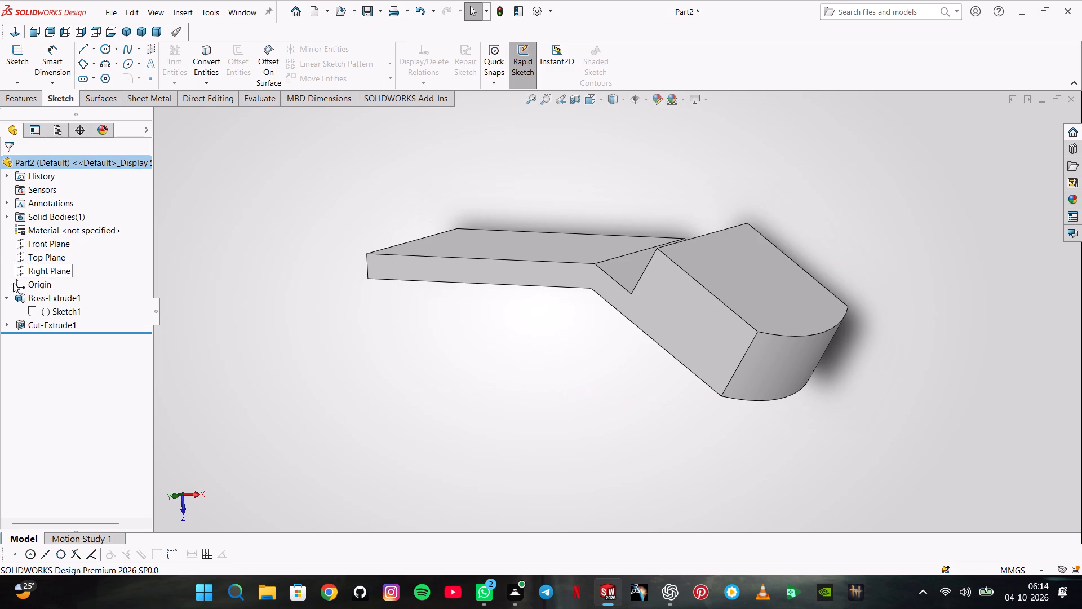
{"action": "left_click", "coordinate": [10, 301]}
Create a reference plane offset 60 mm from the block's inner shoulder face, flipped towards and beyond the rounded end.
{"action": "left_click", "coordinate": [26, 100]}
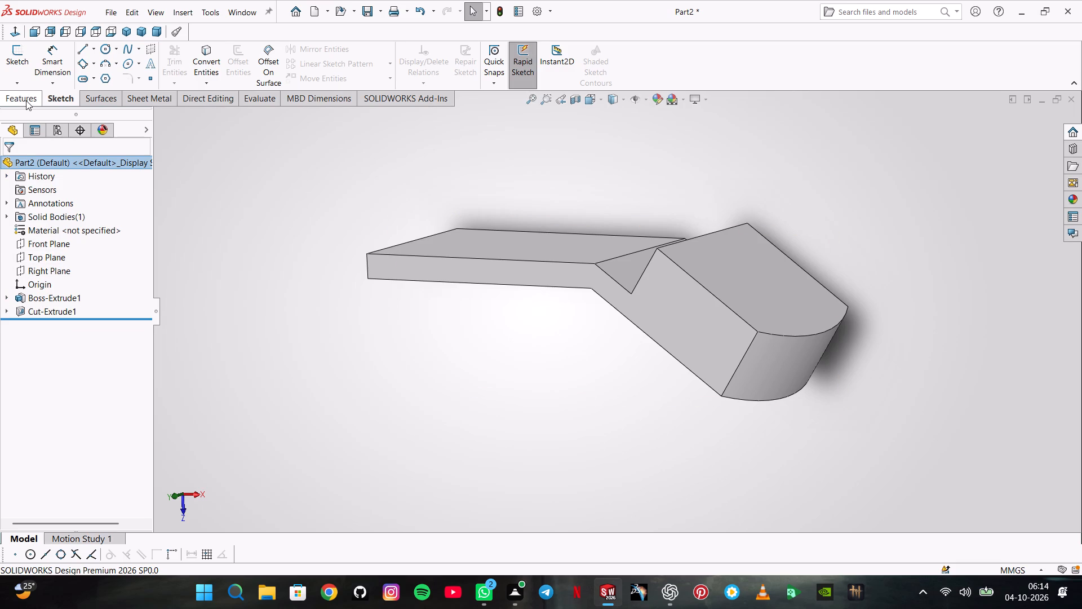
{"action": "left_click", "coordinate": [555, 85]}
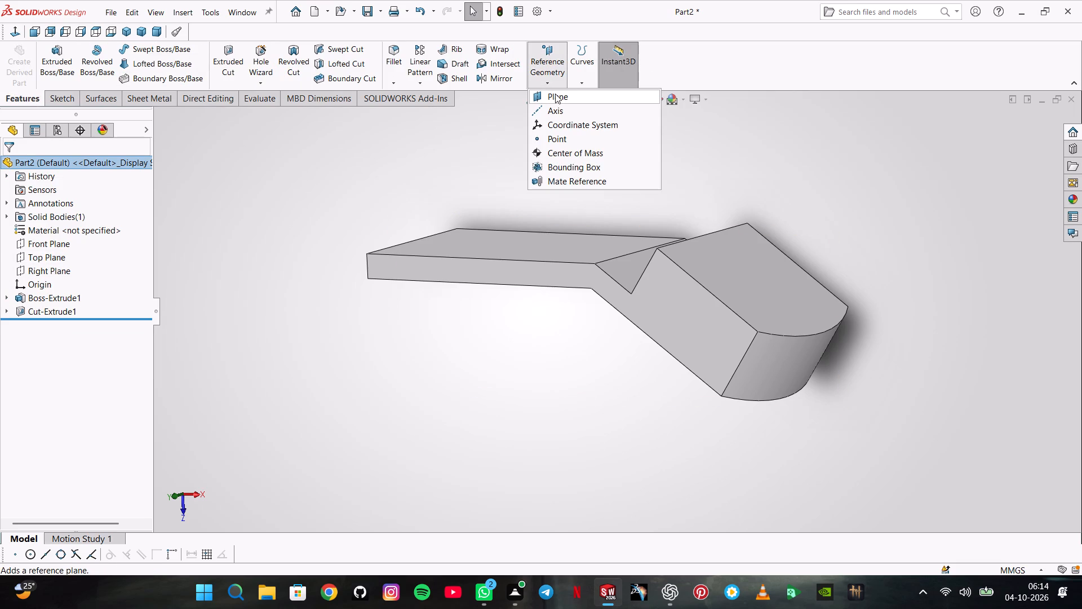
{"action": "left_click", "coordinate": [555, 94]}
{"action": "middle_click_drag", "start_coordinate": [584, 138], "coordinate": [624, 182]}
{"action": "left_click", "coordinate": [712, 266]}
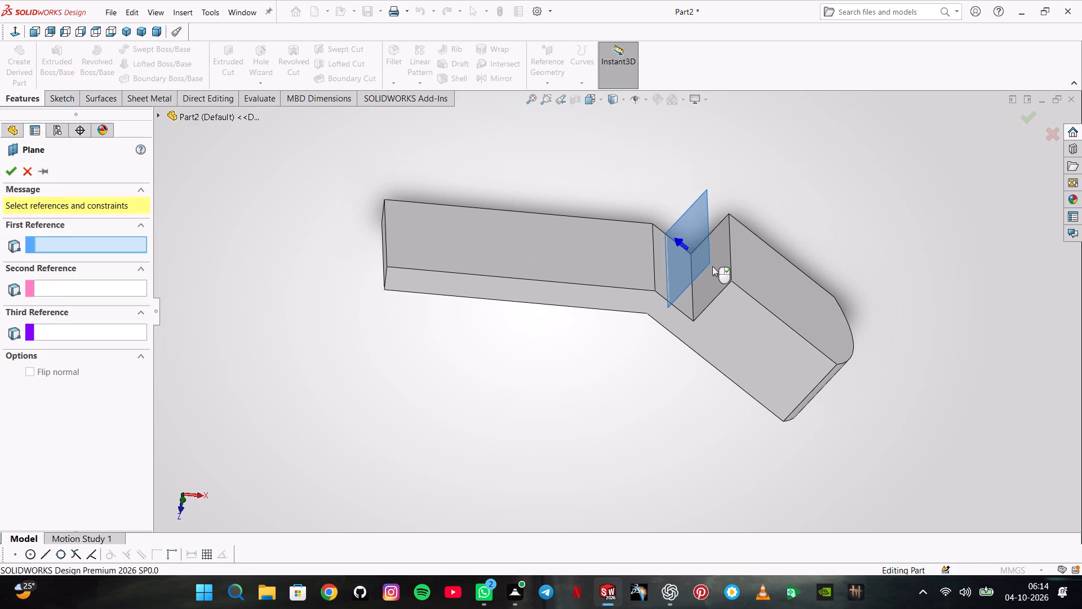
{"action": "left_click", "coordinate": [29, 362]}
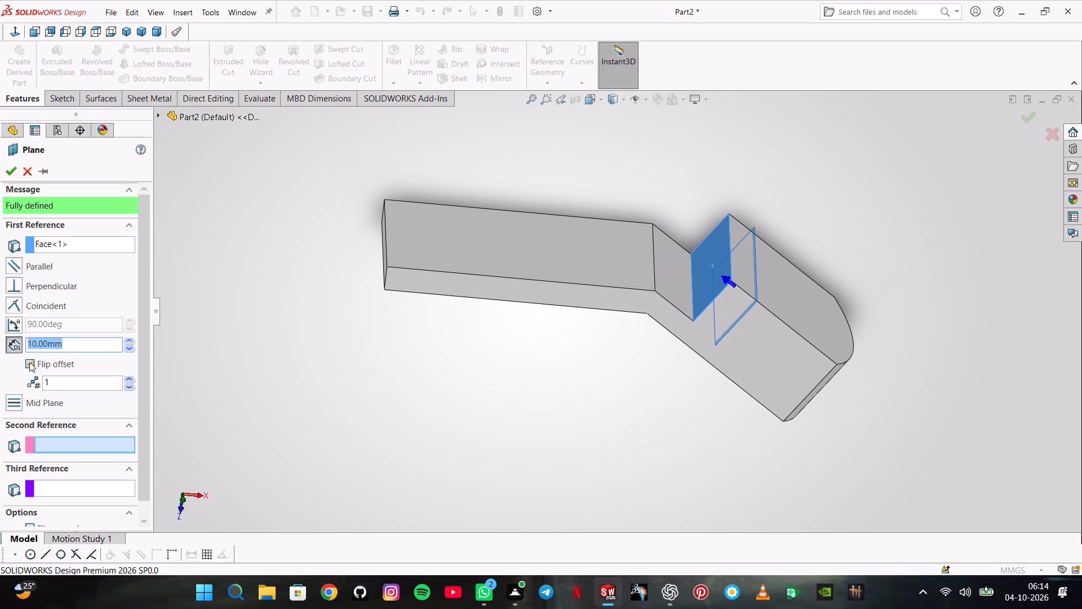
{"action": "triple_click", "coordinate": [127, 339]}
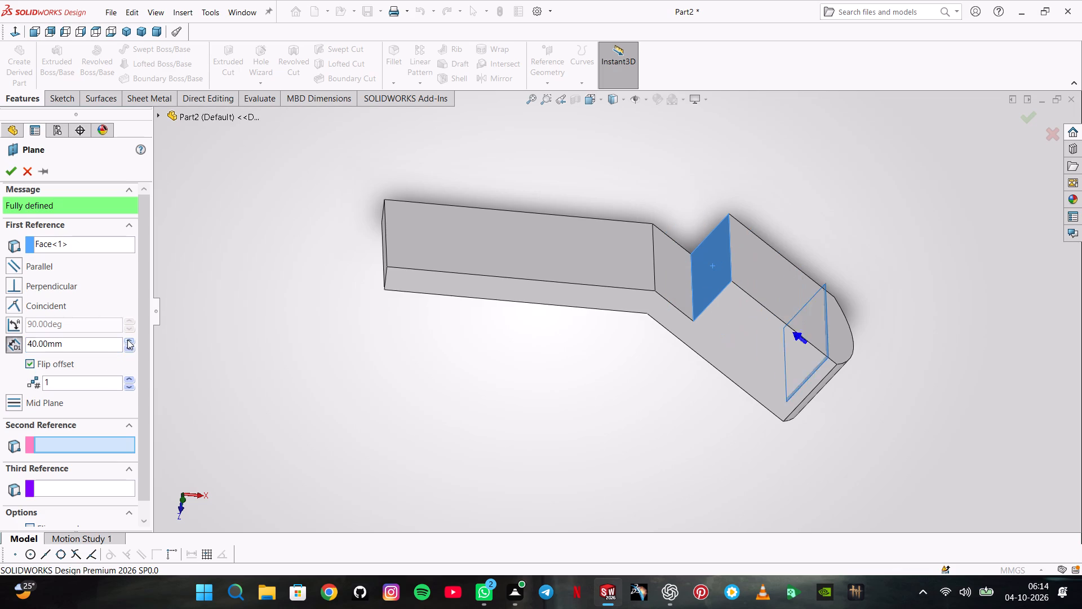
{"action": "double_click", "coordinate": [127, 339]}
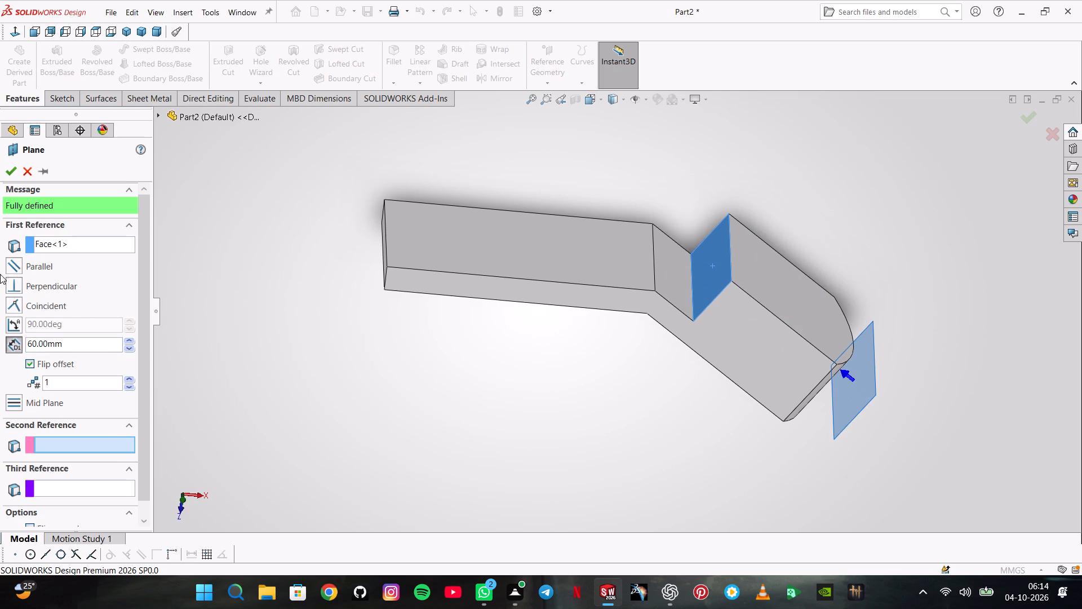
{"action": "left_click", "coordinate": [8, 174]}
Enlarge the offset plane's boundary by stretching its lower edge well beyond the block.
{"action": "middle_click_drag", "start_coordinate": [698, 459], "coordinate": [681, 446]}
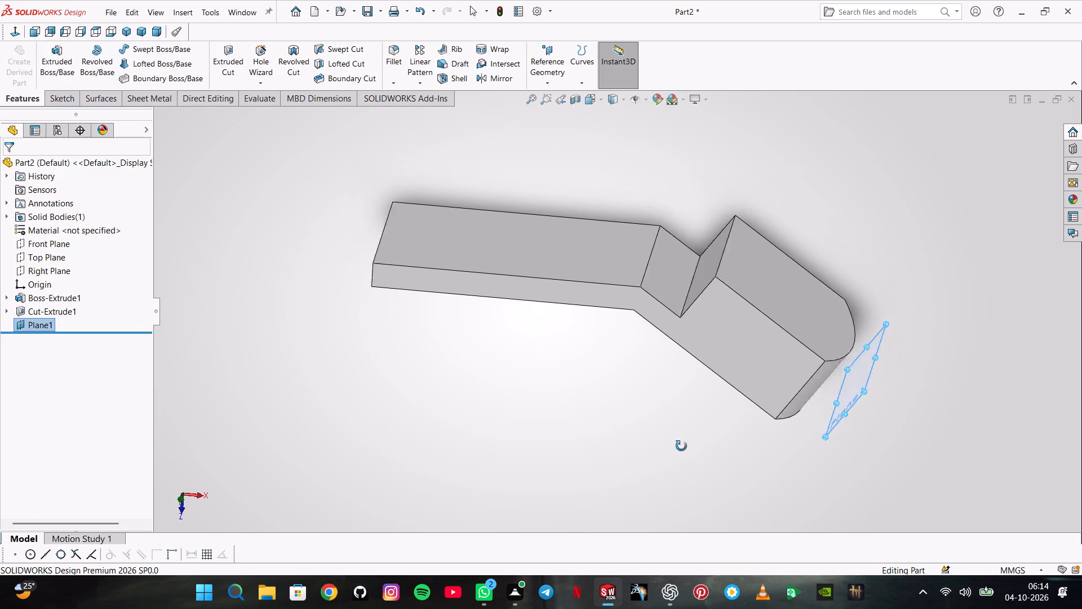
{"action": "middle_click_drag", "start_coordinate": [681, 446], "coordinate": [632, 408]}
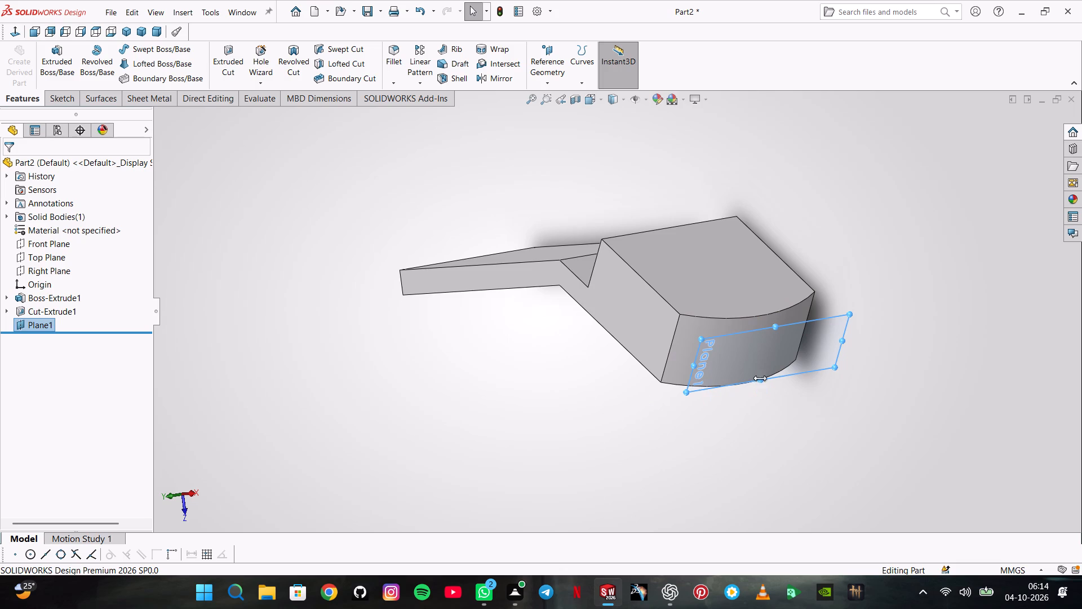
{"action": "left_click_drag", "start_coordinate": [761, 380], "coordinate": [774, 464]}
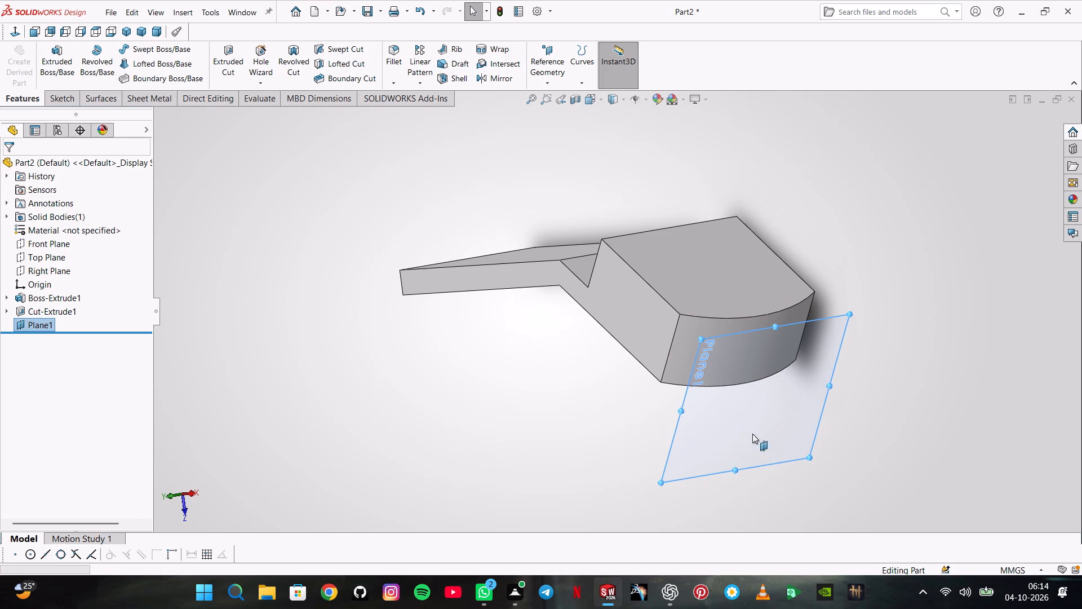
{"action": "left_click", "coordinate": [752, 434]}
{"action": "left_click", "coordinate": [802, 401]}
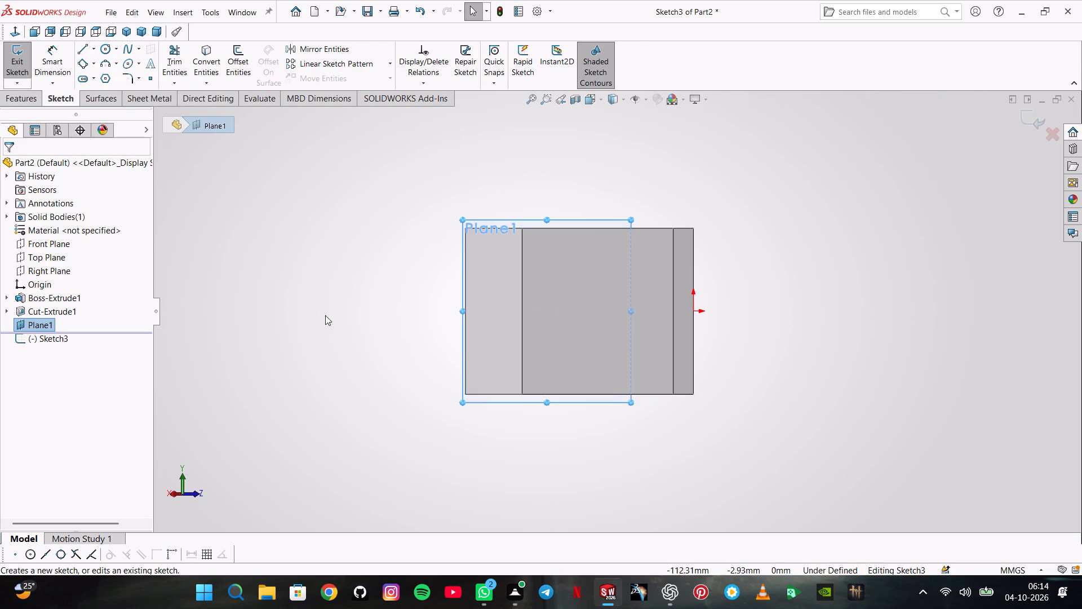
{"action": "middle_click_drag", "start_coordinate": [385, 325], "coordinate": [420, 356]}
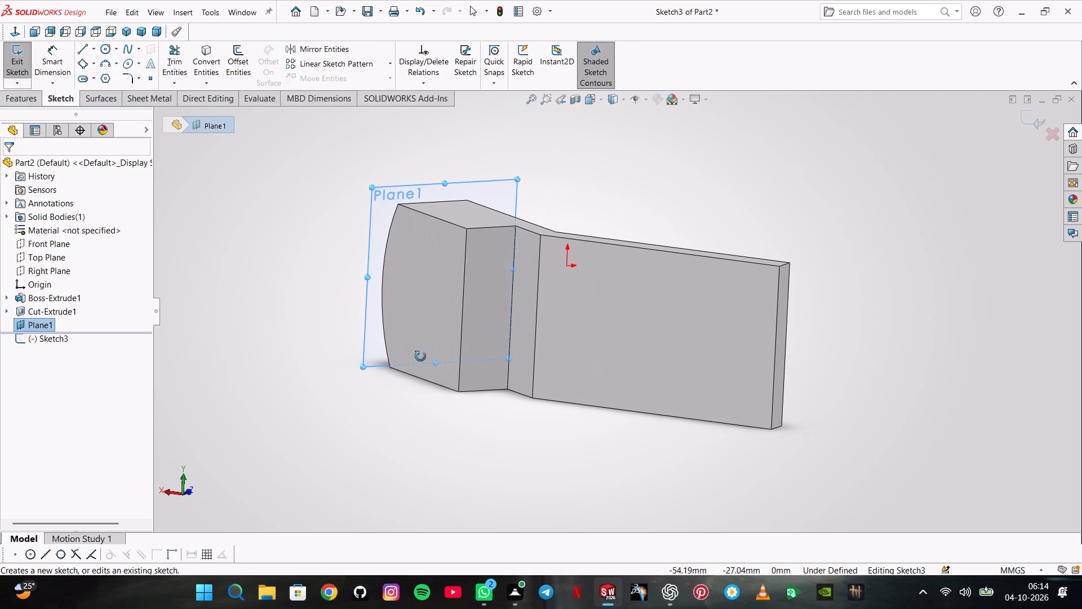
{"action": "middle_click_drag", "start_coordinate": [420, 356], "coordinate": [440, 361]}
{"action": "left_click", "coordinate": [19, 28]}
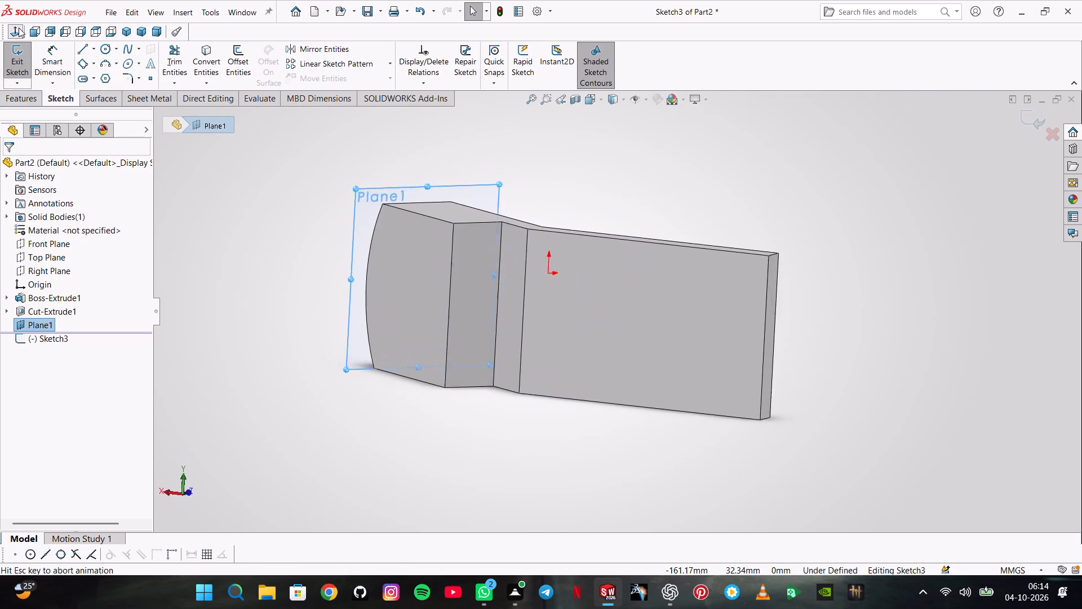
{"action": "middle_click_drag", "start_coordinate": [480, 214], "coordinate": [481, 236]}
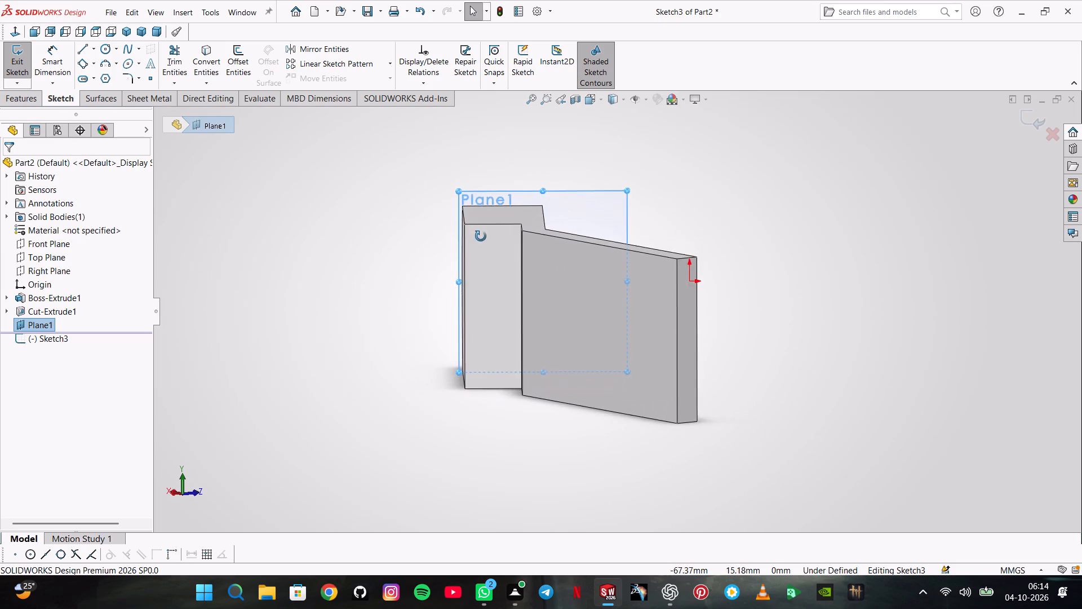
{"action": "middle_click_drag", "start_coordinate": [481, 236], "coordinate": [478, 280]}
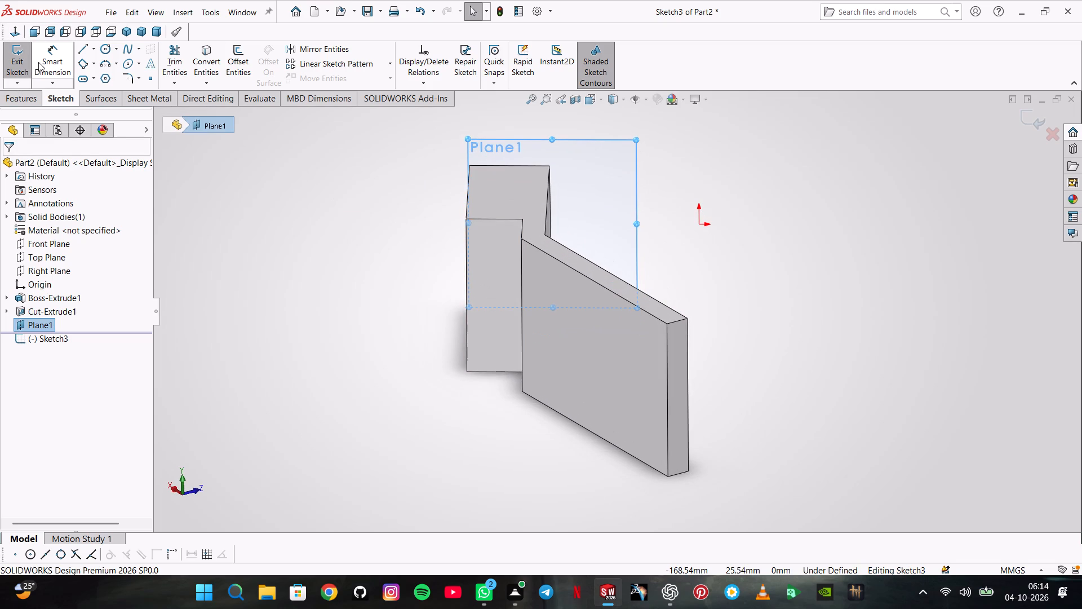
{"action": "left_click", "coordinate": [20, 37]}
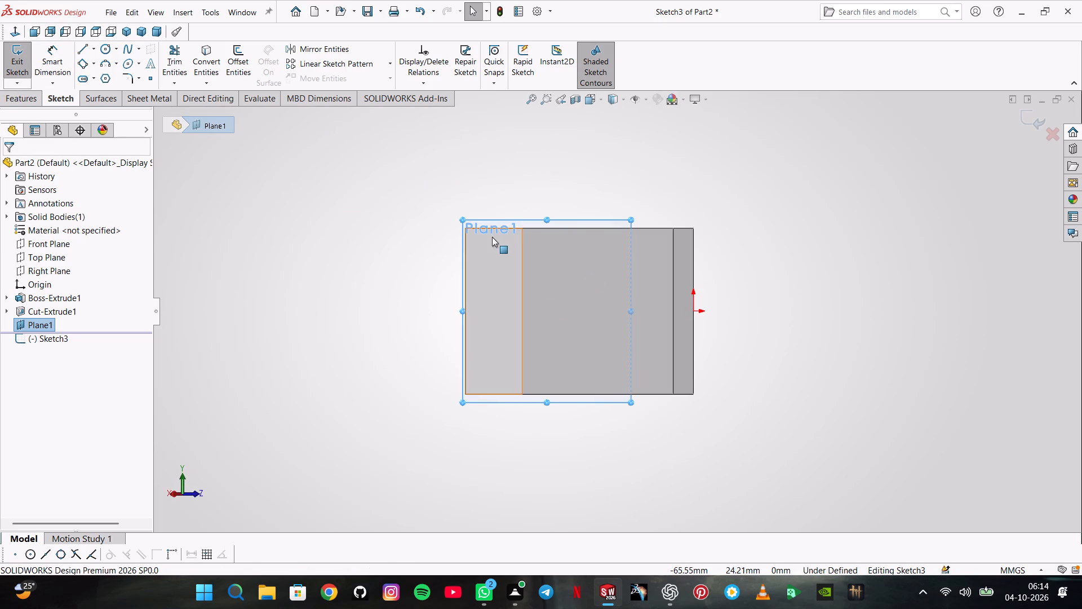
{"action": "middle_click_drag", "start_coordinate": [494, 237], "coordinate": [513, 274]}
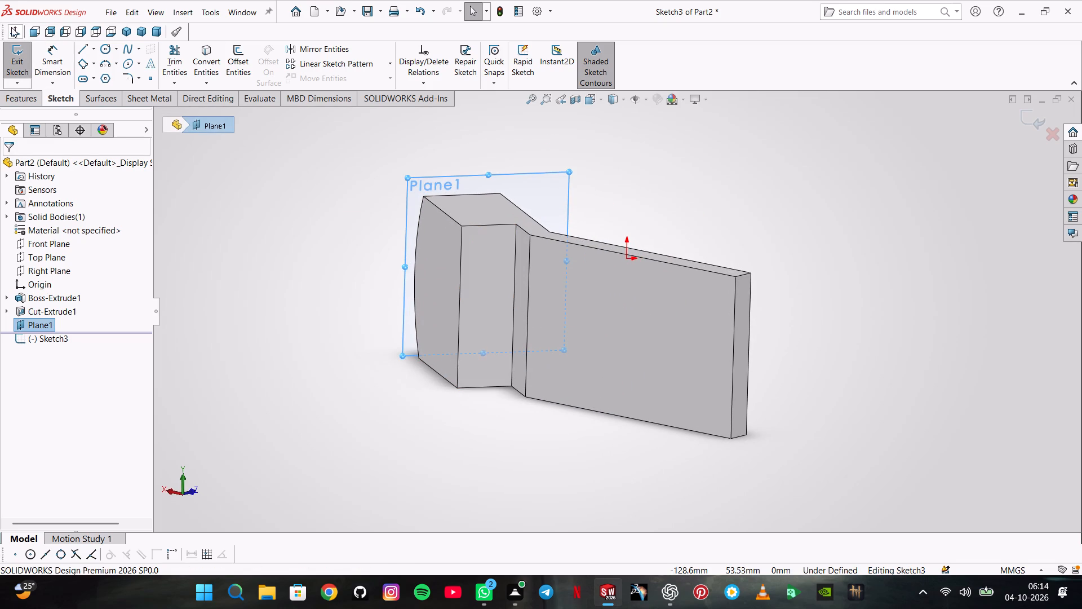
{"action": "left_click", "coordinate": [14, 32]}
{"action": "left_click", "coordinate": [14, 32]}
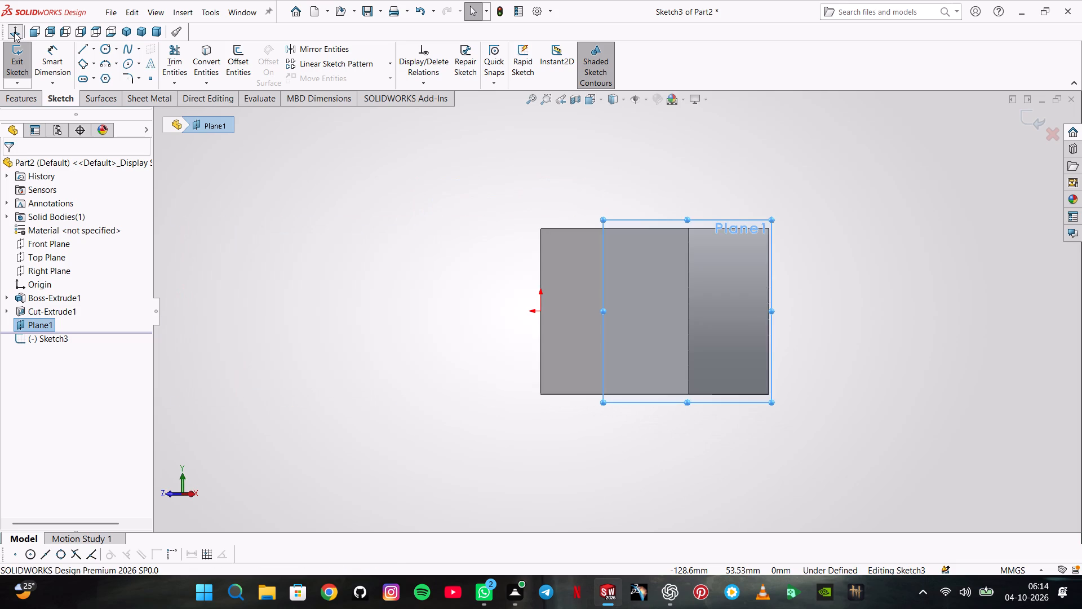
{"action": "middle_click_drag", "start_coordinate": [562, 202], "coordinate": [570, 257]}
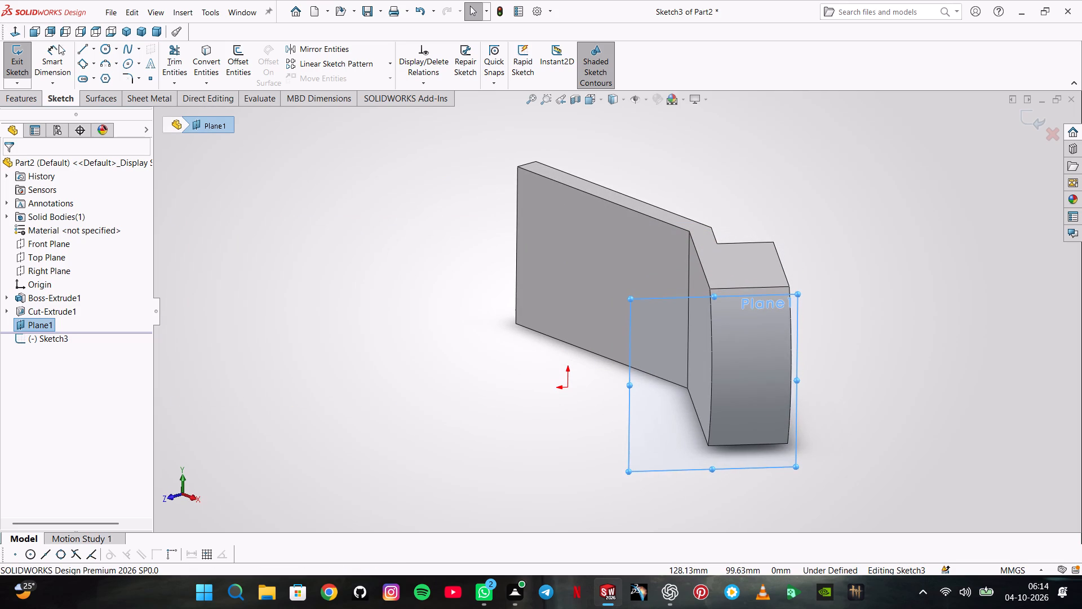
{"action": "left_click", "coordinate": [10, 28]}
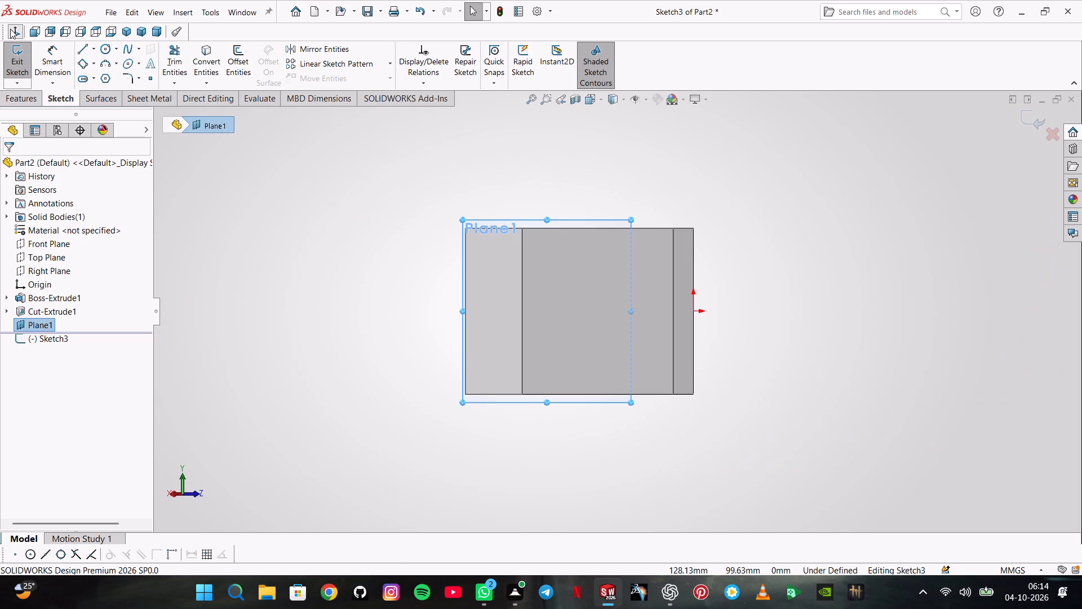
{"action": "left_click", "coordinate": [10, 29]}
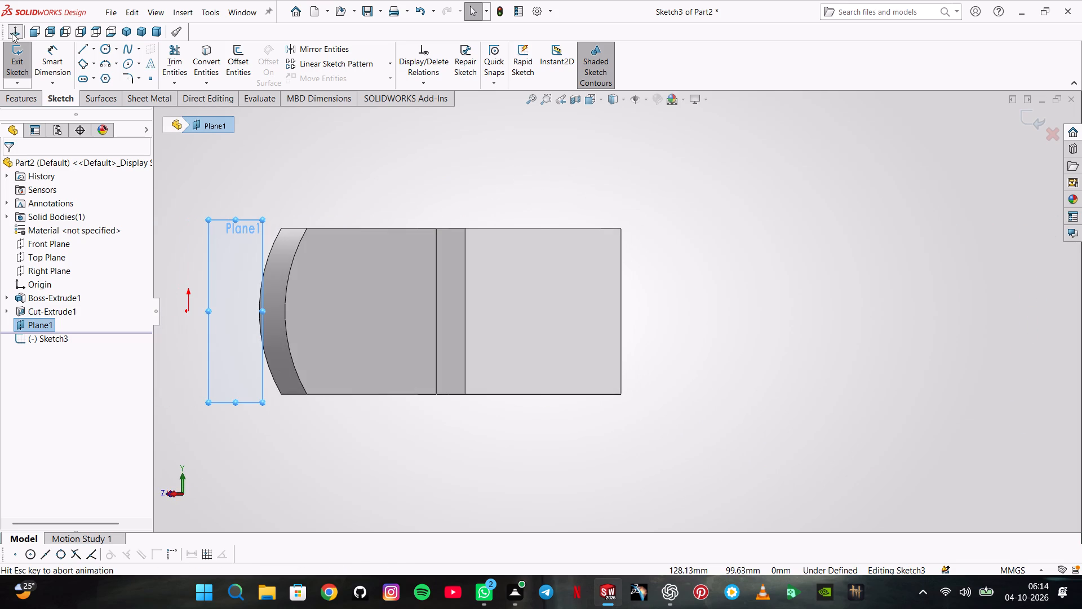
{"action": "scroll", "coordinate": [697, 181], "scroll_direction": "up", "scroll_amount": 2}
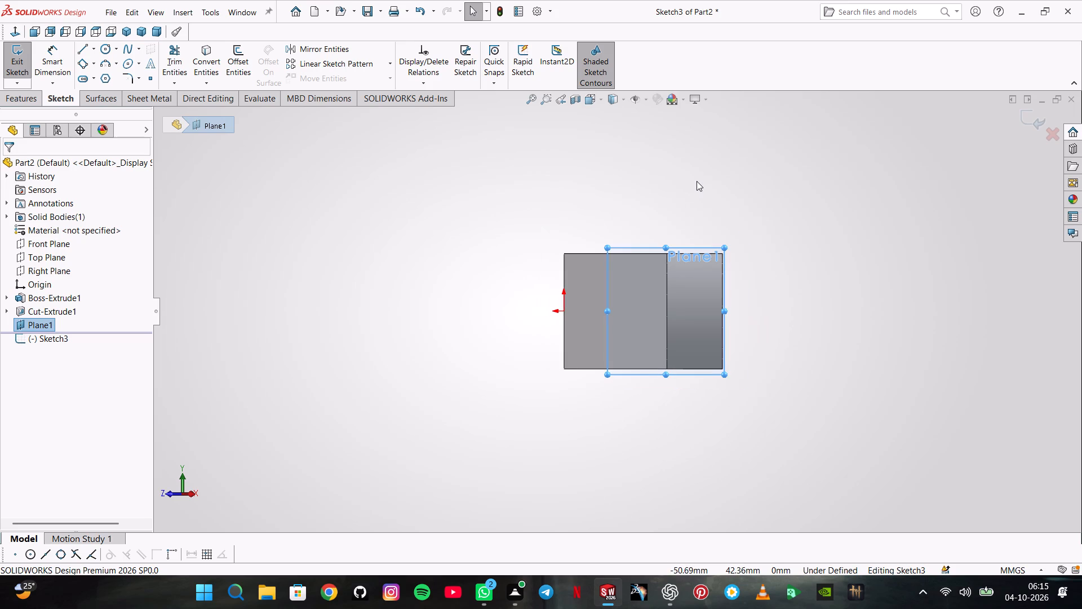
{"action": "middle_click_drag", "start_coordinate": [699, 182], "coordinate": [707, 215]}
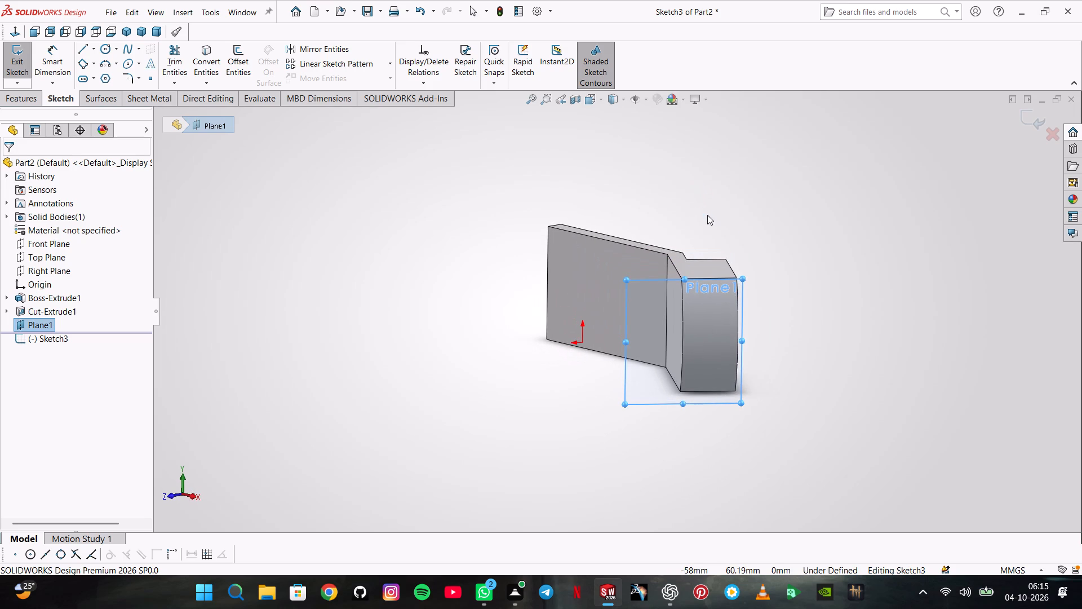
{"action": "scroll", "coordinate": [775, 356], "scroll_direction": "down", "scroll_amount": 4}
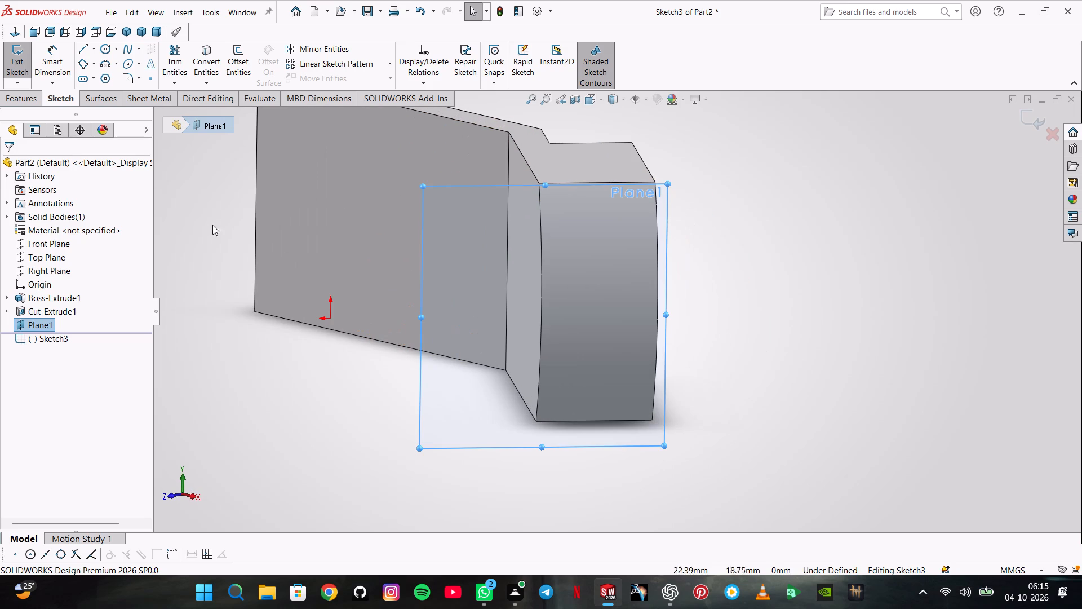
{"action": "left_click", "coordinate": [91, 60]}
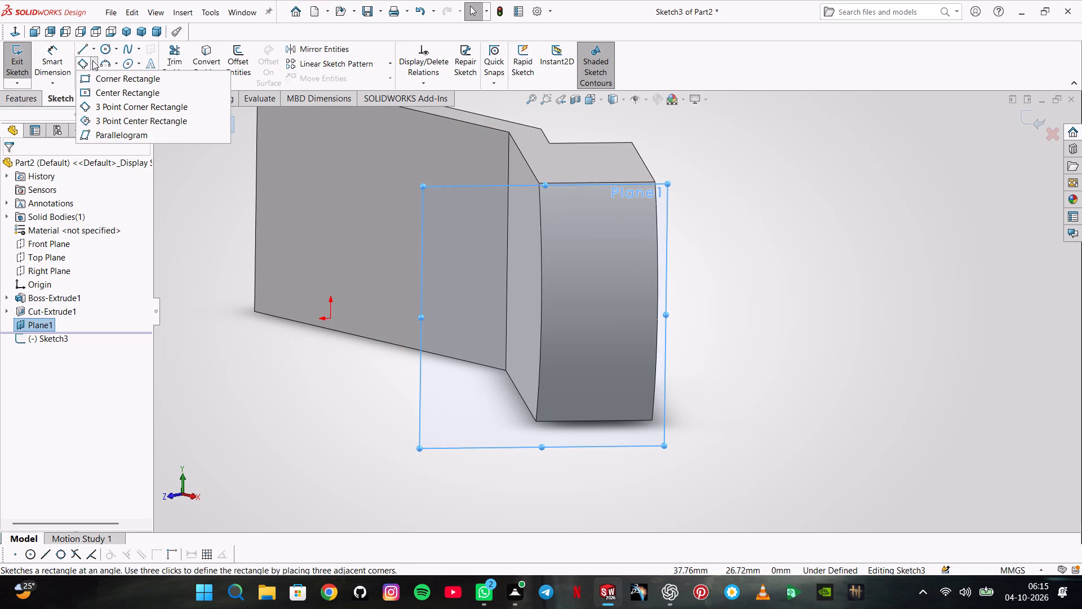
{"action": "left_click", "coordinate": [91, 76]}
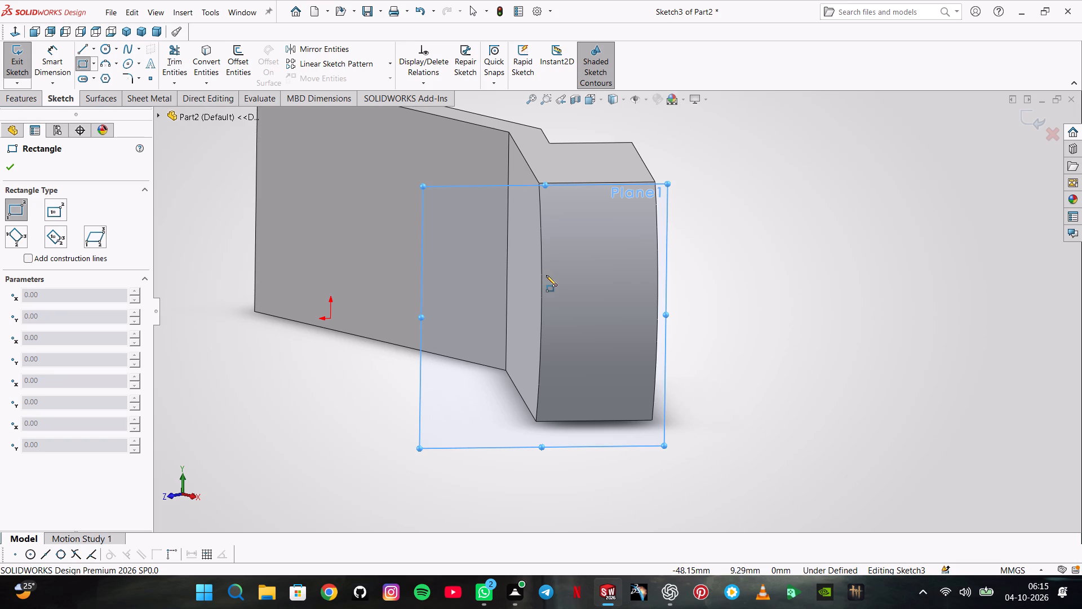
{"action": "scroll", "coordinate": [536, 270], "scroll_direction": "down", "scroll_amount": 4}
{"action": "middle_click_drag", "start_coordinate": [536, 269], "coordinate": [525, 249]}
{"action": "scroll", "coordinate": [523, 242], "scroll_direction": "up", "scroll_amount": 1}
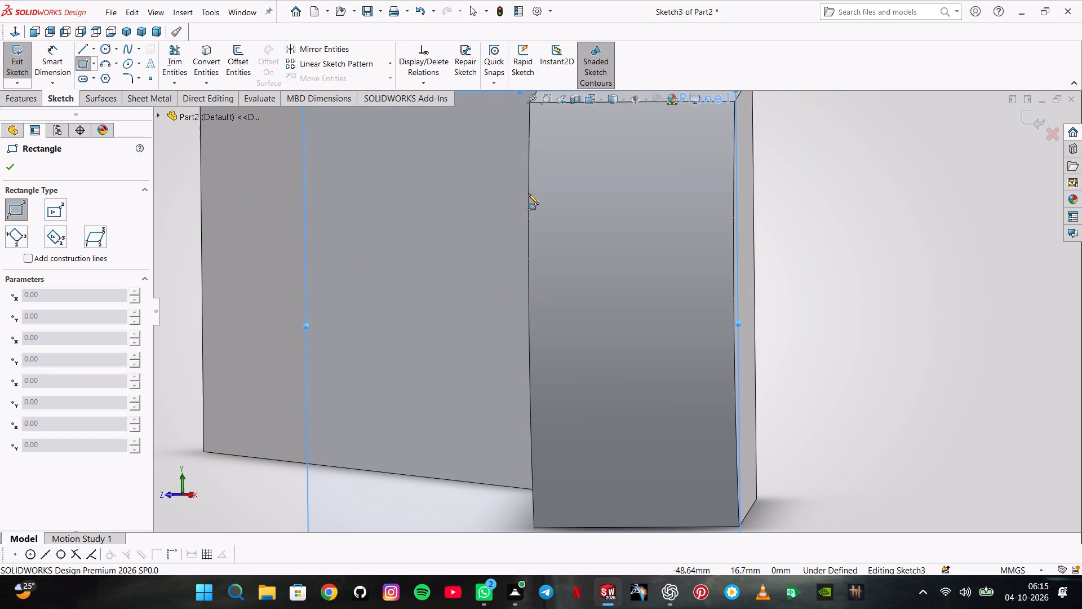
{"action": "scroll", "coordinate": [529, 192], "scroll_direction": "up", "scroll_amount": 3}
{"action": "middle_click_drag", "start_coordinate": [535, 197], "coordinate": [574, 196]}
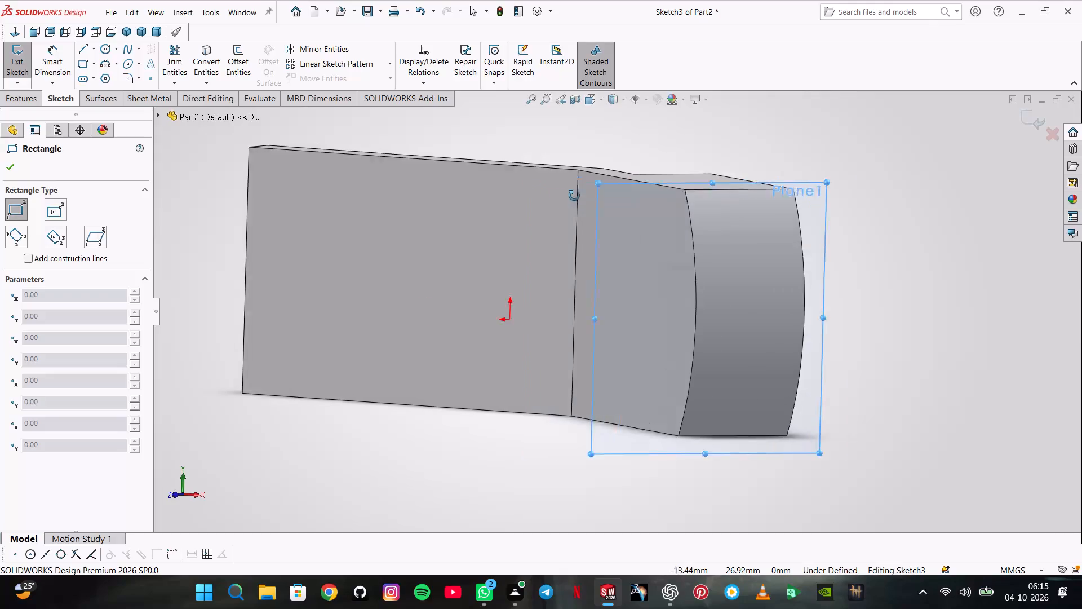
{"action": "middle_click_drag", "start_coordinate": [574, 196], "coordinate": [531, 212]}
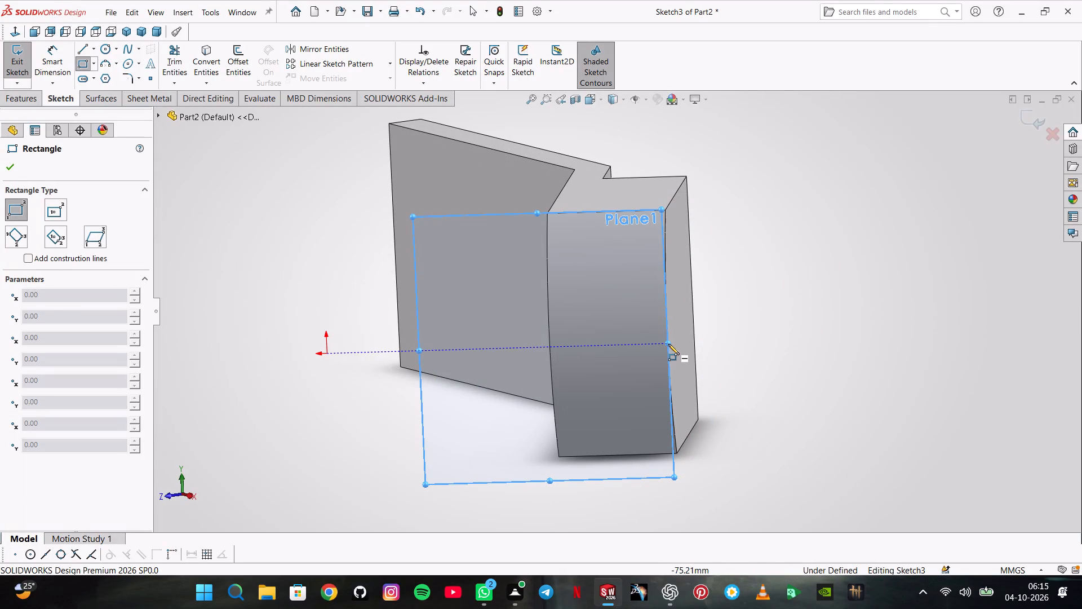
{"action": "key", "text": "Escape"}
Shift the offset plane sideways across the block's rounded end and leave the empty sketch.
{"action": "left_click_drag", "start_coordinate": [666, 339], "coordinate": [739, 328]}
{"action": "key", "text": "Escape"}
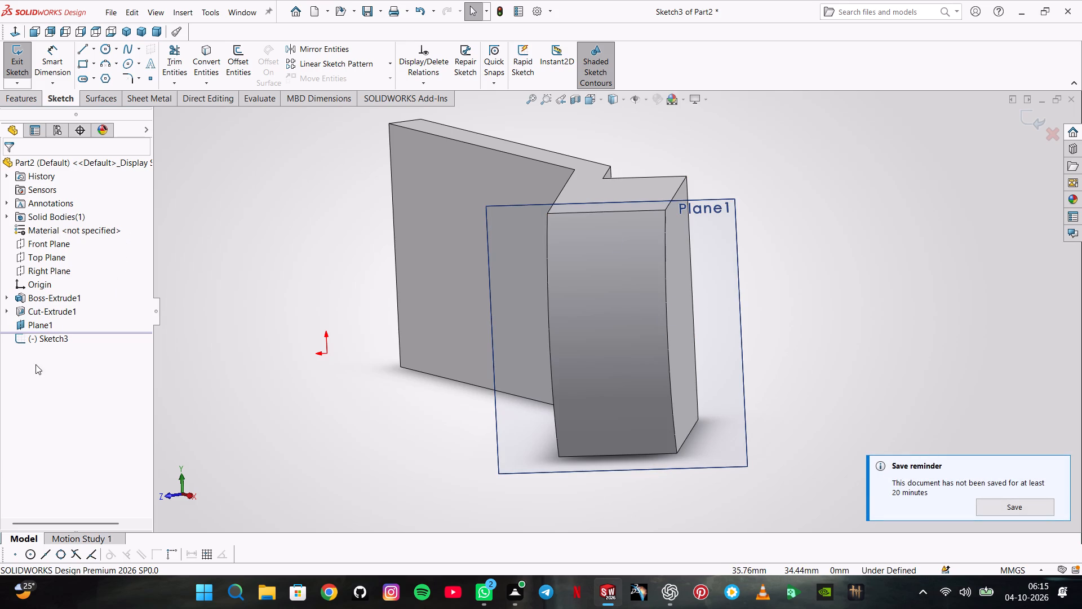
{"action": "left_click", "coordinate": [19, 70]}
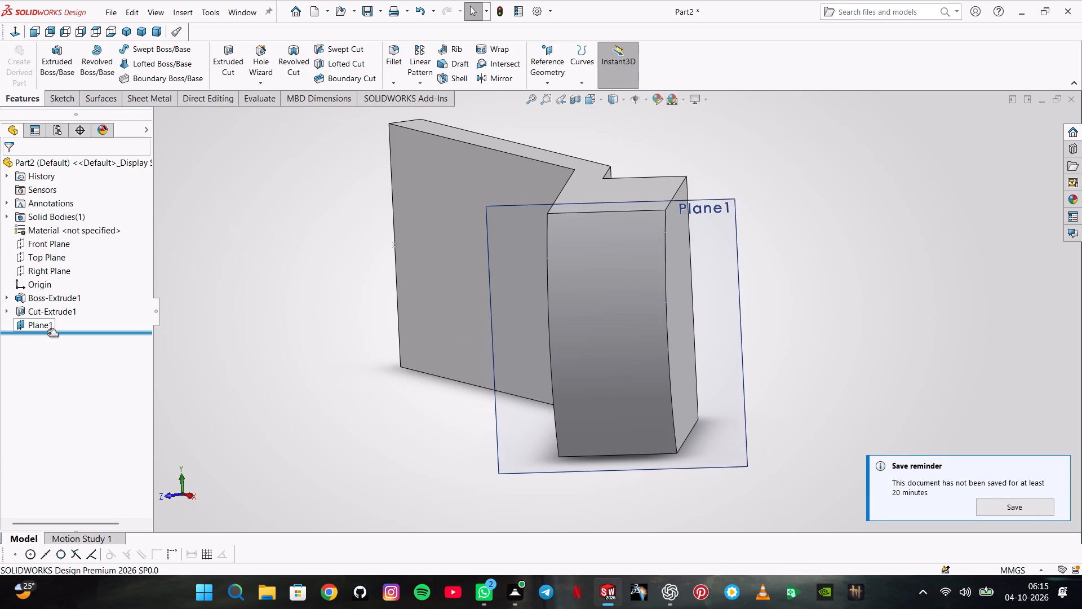
Delete the offset reference plane beyond the block's rounded end.
{"action": "right_click", "coordinate": [47, 333]}
{"action": "right_click", "coordinate": [48, 323]}
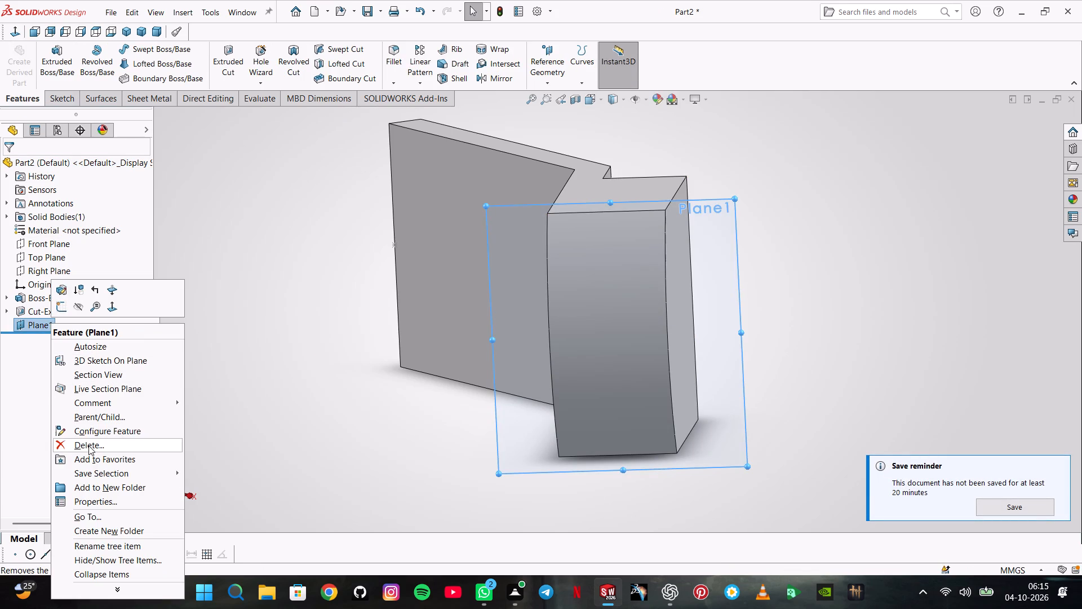
{"action": "left_click", "coordinate": [88, 445]}
{"action": "key", "text": "Return"}
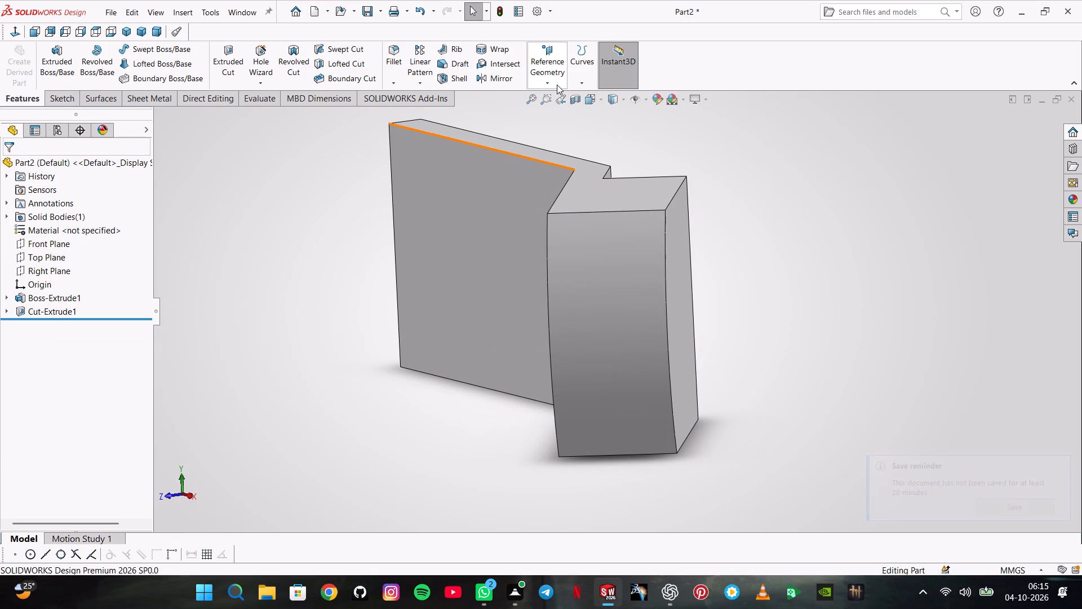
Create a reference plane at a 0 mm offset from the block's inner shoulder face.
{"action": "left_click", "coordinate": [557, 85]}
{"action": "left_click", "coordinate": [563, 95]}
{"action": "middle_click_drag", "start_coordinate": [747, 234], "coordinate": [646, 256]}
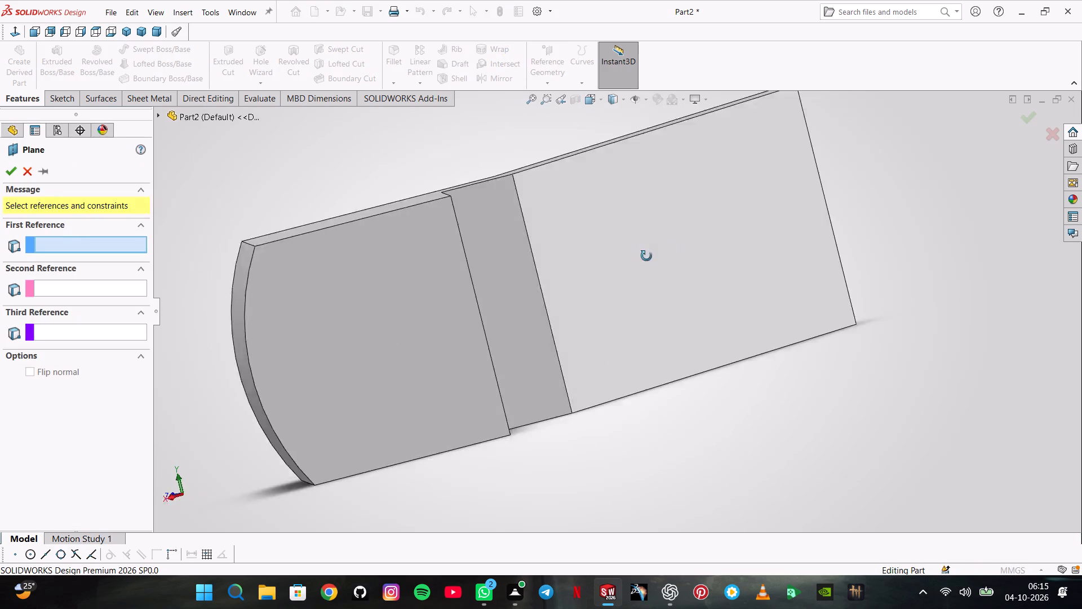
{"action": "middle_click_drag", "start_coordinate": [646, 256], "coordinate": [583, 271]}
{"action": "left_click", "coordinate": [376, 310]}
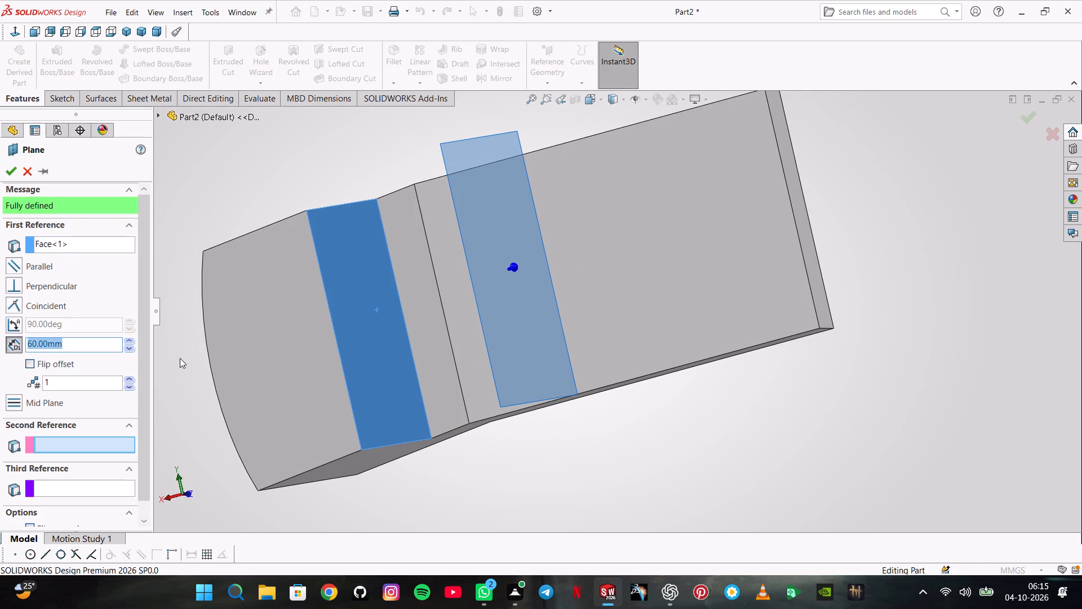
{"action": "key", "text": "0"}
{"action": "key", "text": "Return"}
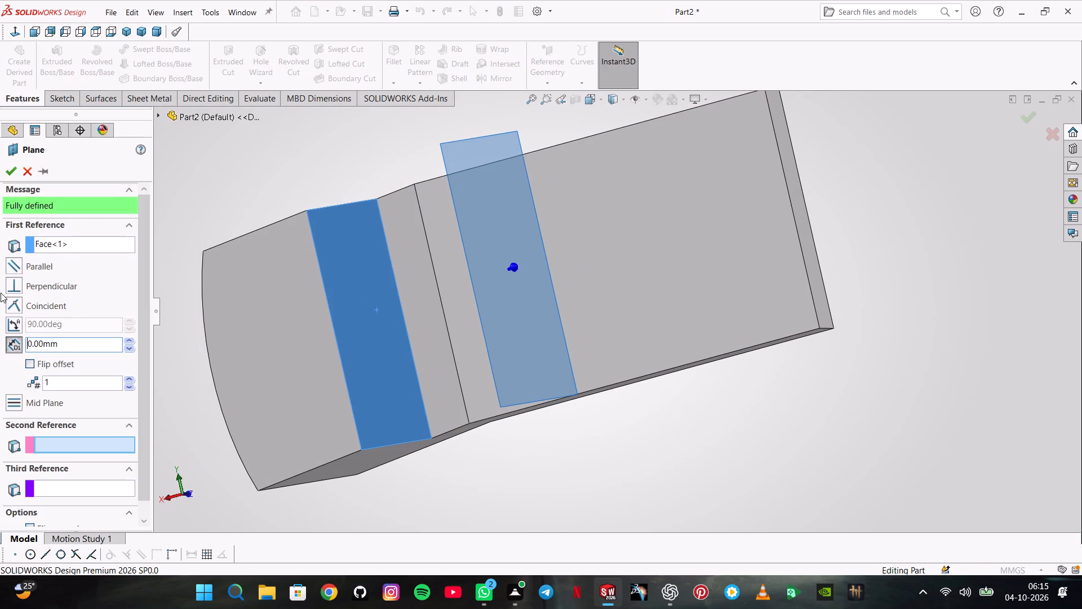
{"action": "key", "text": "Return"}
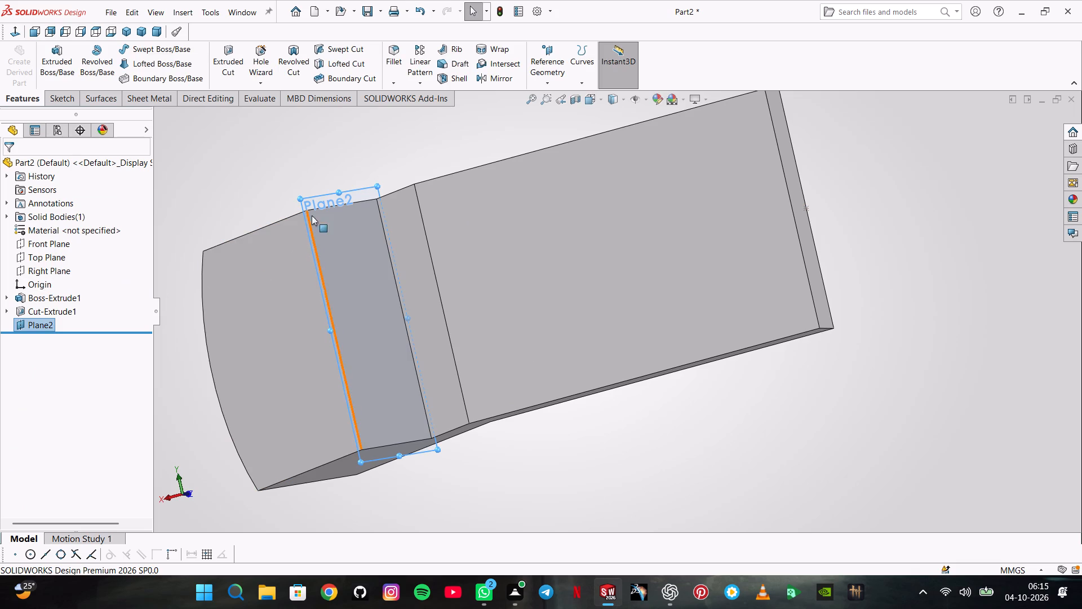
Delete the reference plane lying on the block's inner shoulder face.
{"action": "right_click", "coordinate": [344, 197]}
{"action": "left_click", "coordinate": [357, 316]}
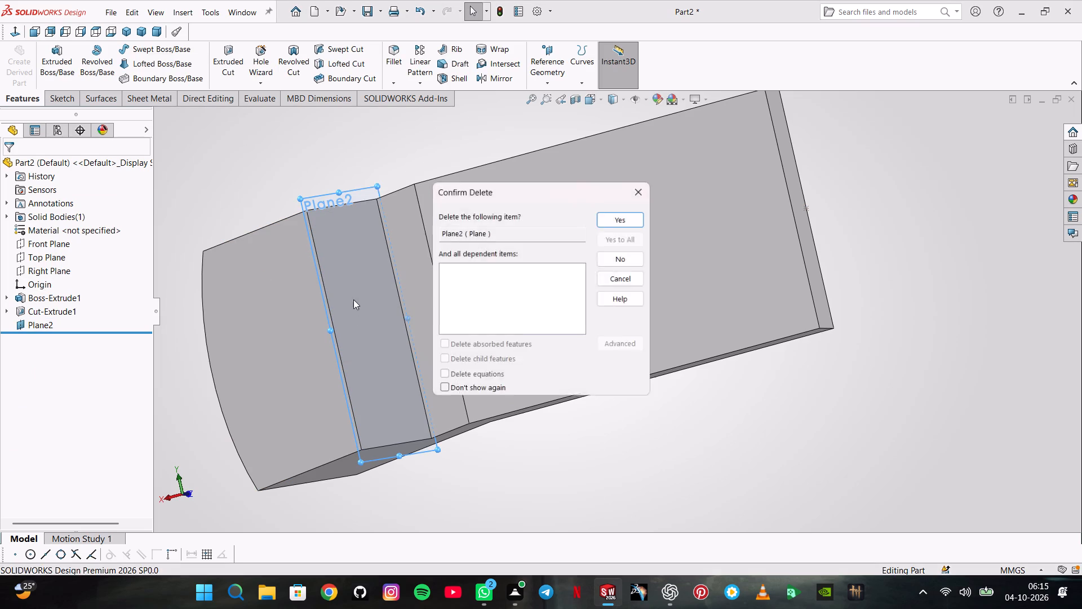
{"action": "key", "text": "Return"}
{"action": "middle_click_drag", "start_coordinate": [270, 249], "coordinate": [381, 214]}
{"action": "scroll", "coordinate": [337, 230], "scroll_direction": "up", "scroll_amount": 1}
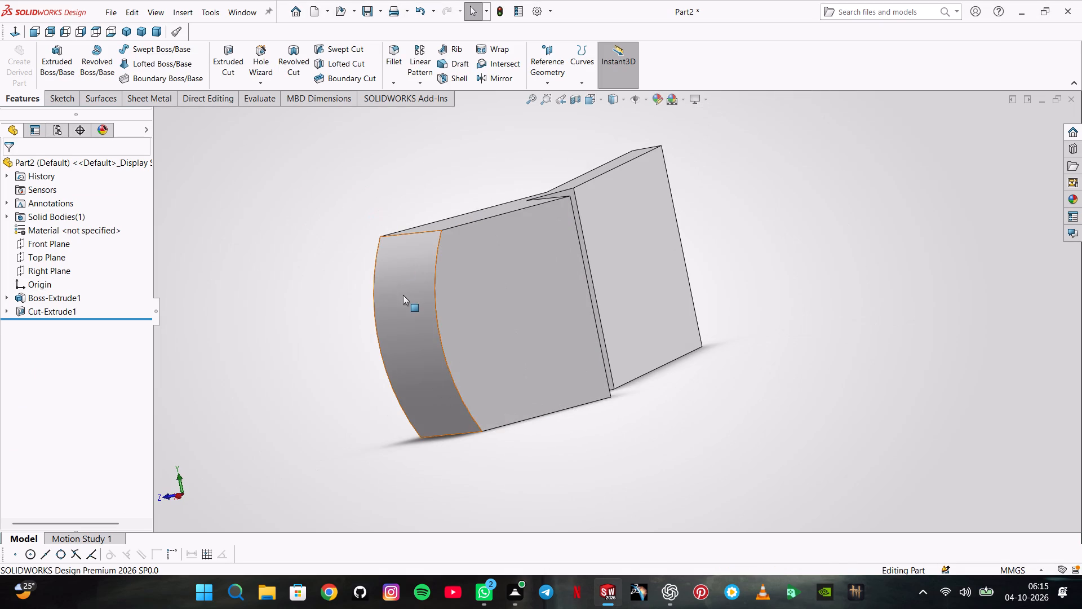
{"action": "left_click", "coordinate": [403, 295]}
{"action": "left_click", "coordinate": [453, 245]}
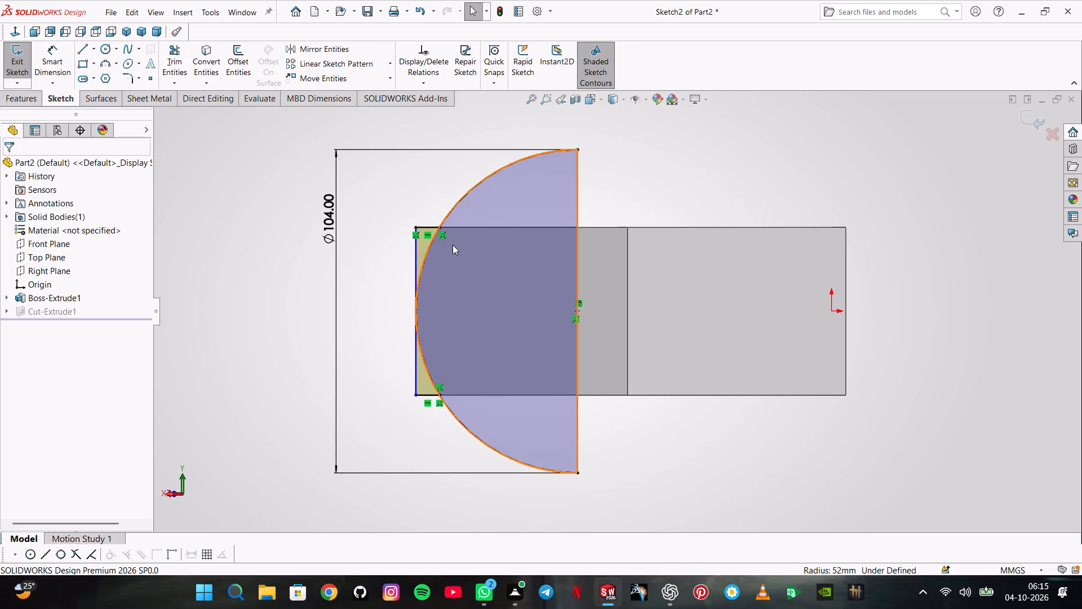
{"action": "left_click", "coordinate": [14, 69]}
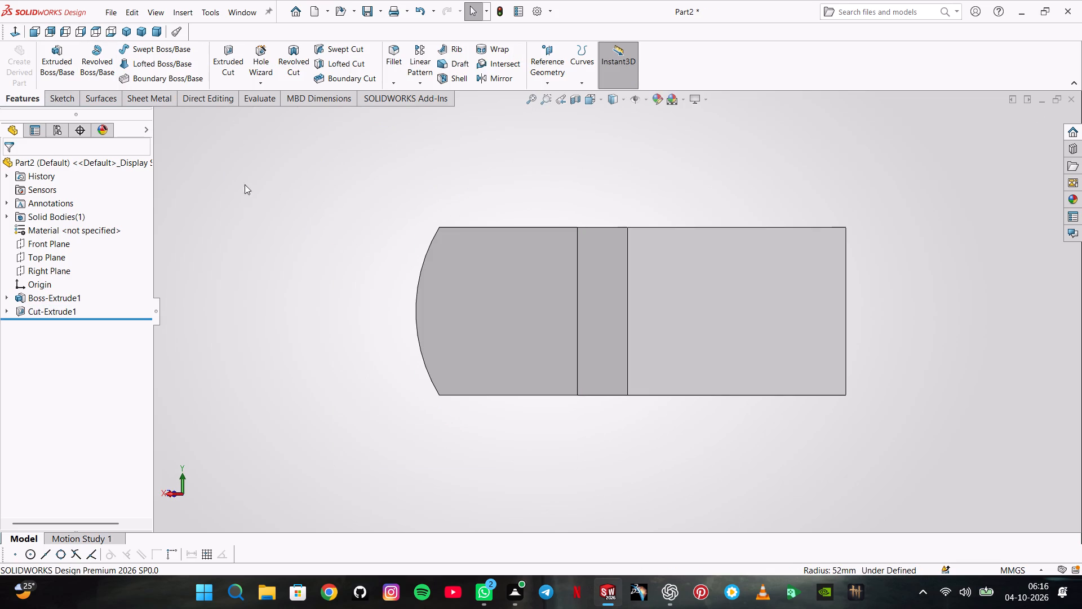
Start a sketch on the block's inner shoulder face and draw a rectangle about 18 by 31 mm spanning the face's width.
{"action": "left_click", "coordinate": [261, 193]}
{"action": "middle_click_drag", "start_coordinate": [326, 192], "coordinate": [387, 243]}
{"action": "left_click", "coordinate": [583, 321]}
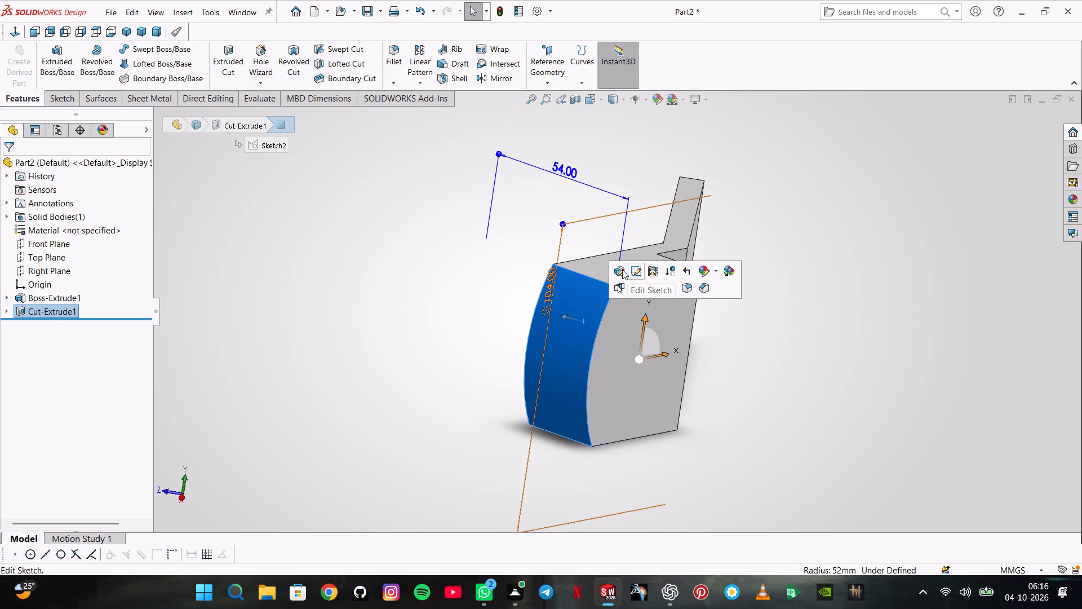
{"action": "left_click", "coordinate": [363, 324]}
{"action": "middle_click_drag", "start_coordinate": [583, 347], "coordinate": [560, 355]}
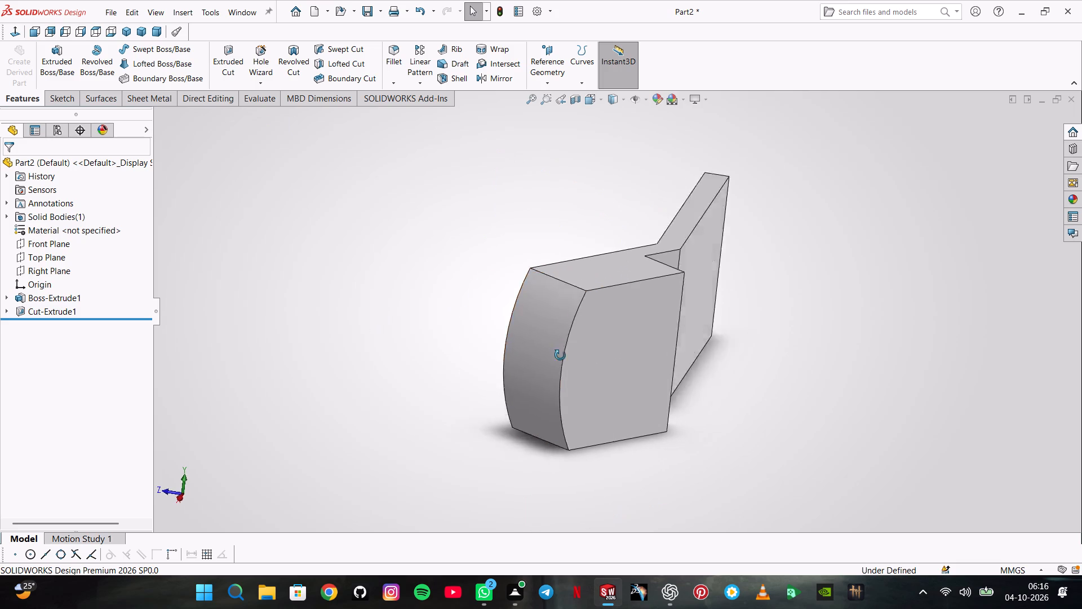
{"action": "middle_click_drag", "start_coordinate": [560, 355], "coordinate": [480, 370]}
{"action": "left_click", "coordinate": [530, 319]}
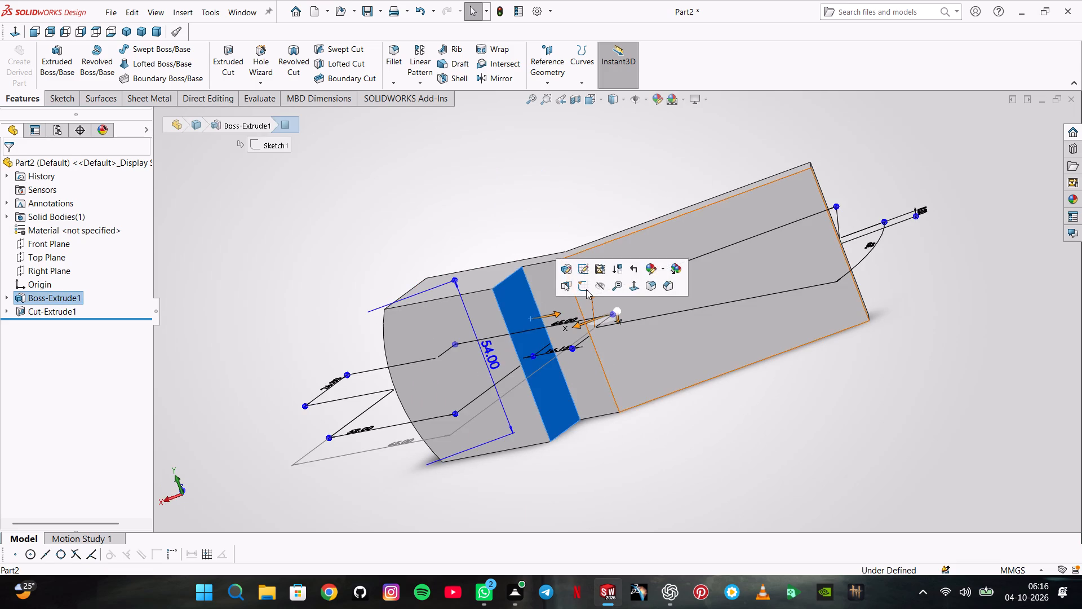
{"action": "left_click", "coordinate": [586, 289]}
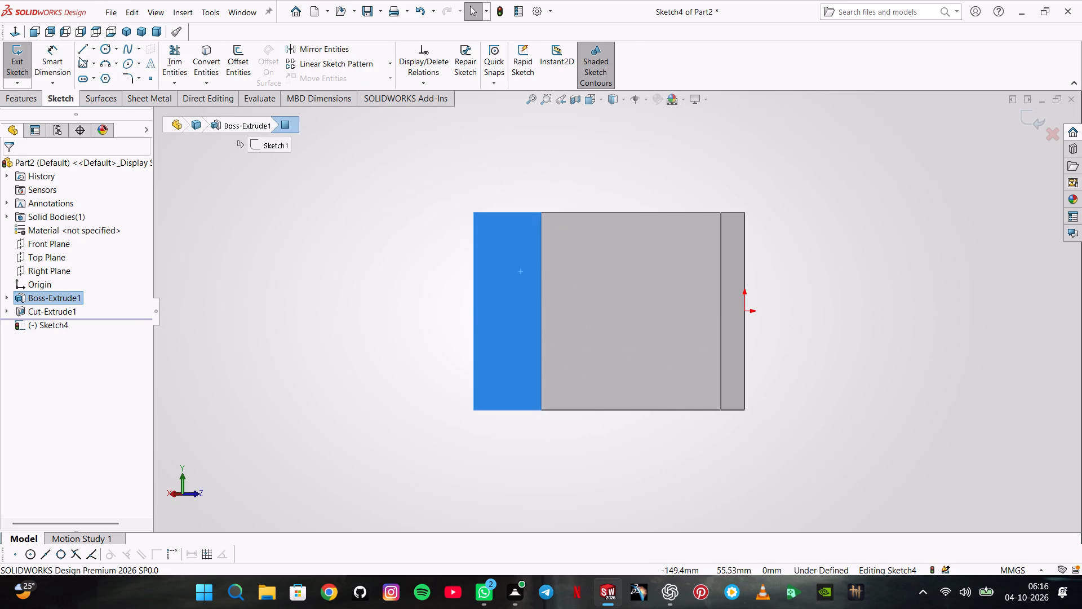
{"action": "left_click", "coordinate": [77, 66]}
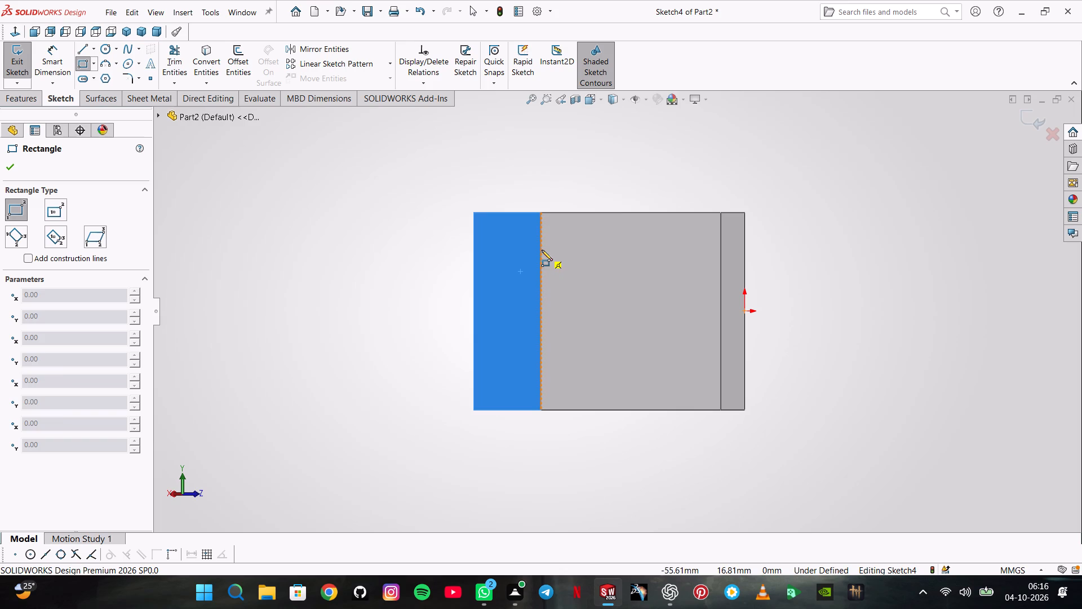
{"action": "left_click", "coordinate": [542, 250]}
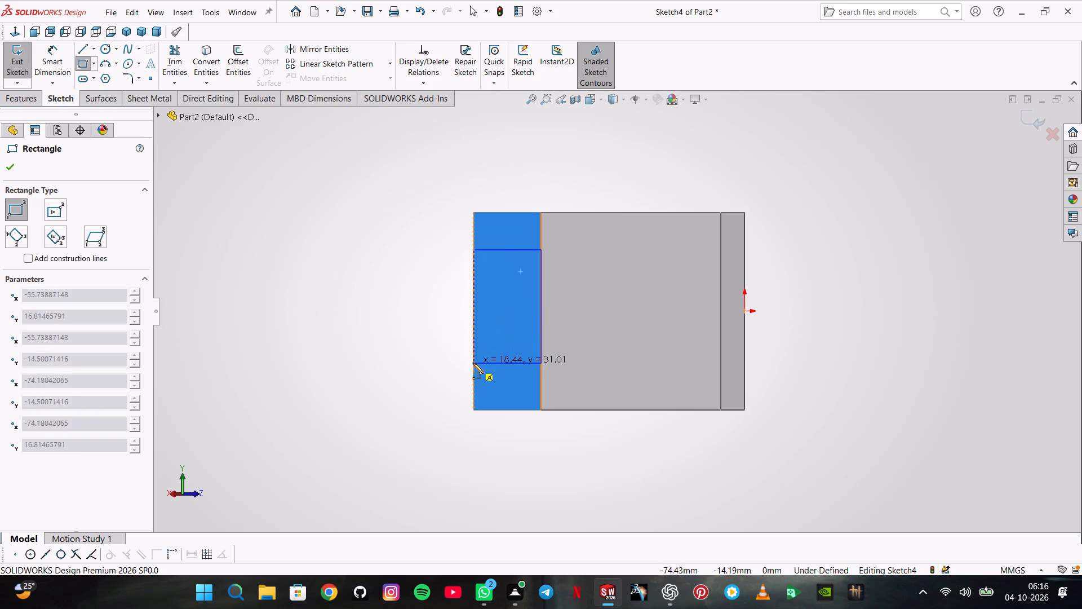
{"action": "left_click", "coordinate": [473, 362]}
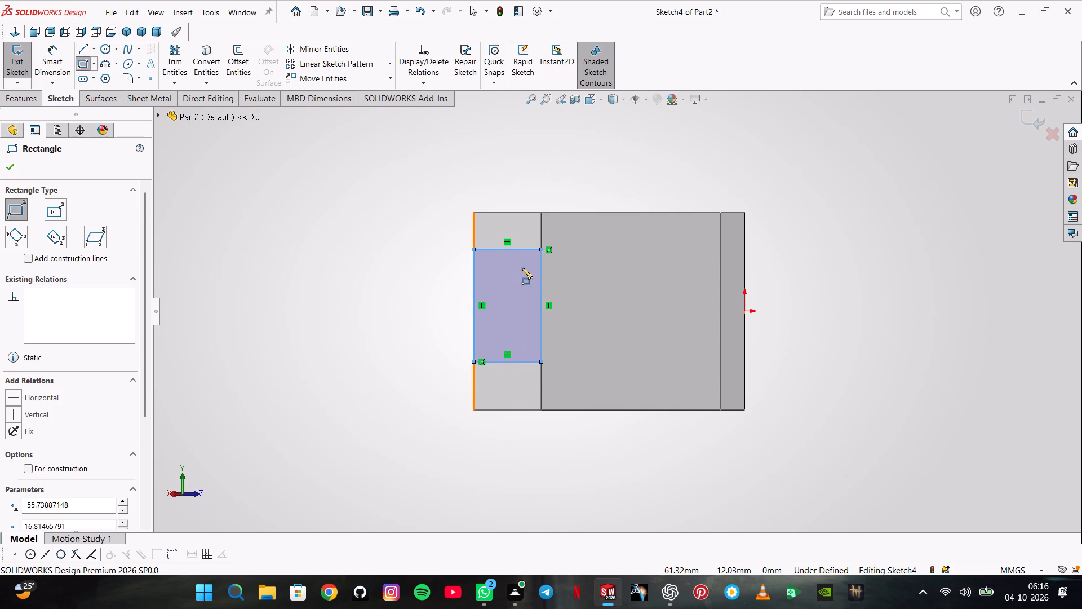
Draw a smaller rectangle about 10 mm wide inside the first rectangle on the shoulder face.
{"action": "left_click", "coordinate": [244, 54]}
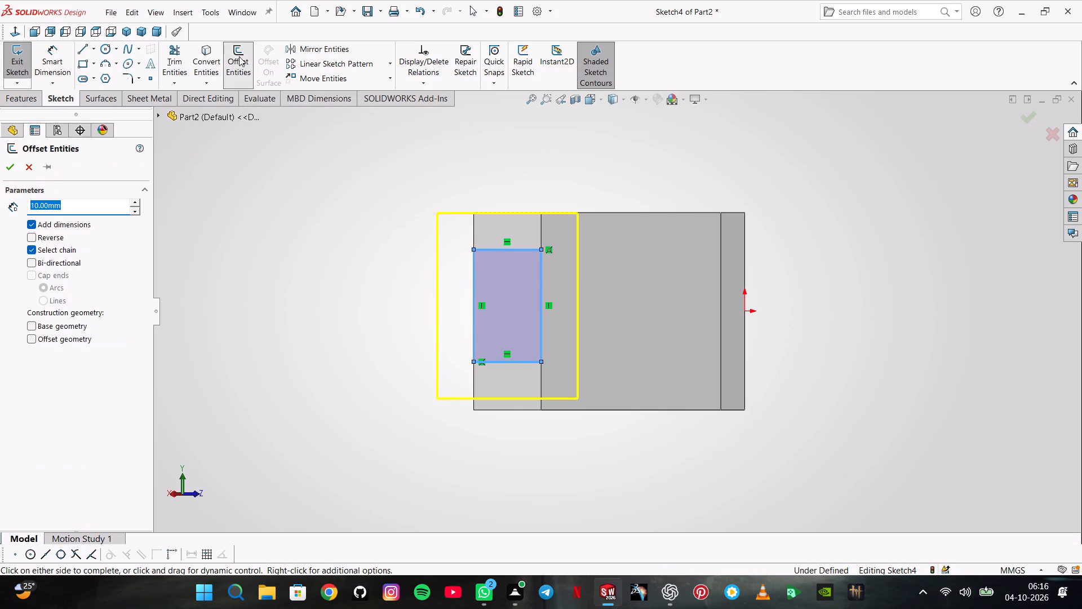
{"action": "left_click", "coordinate": [81, 67]}
{"action": "left_click", "coordinate": [526, 271]}
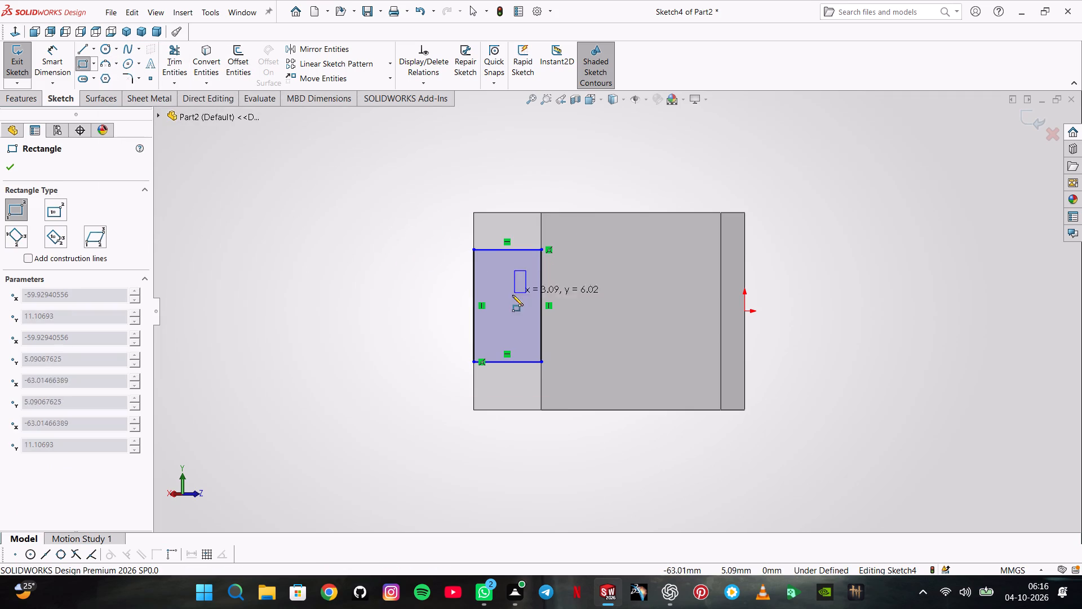
{"action": "left_click", "coordinate": [490, 344]}
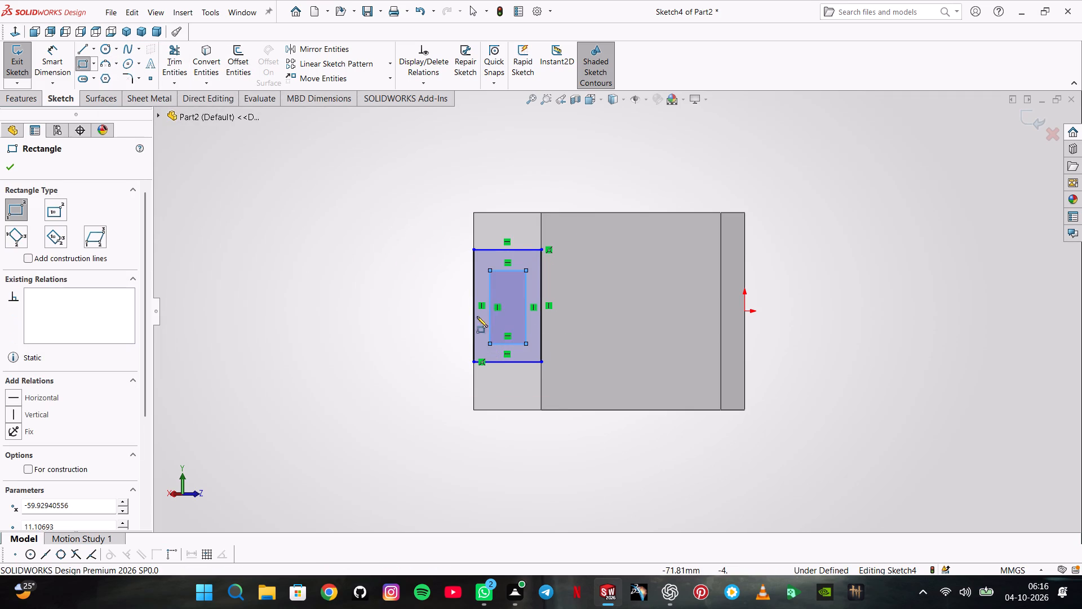
Dimension the outer rectangle's width as a driven dimension.
{"action": "left_click", "coordinate": [61, 61]}
{"action": "left_click", "coordinate": [527, 253]}
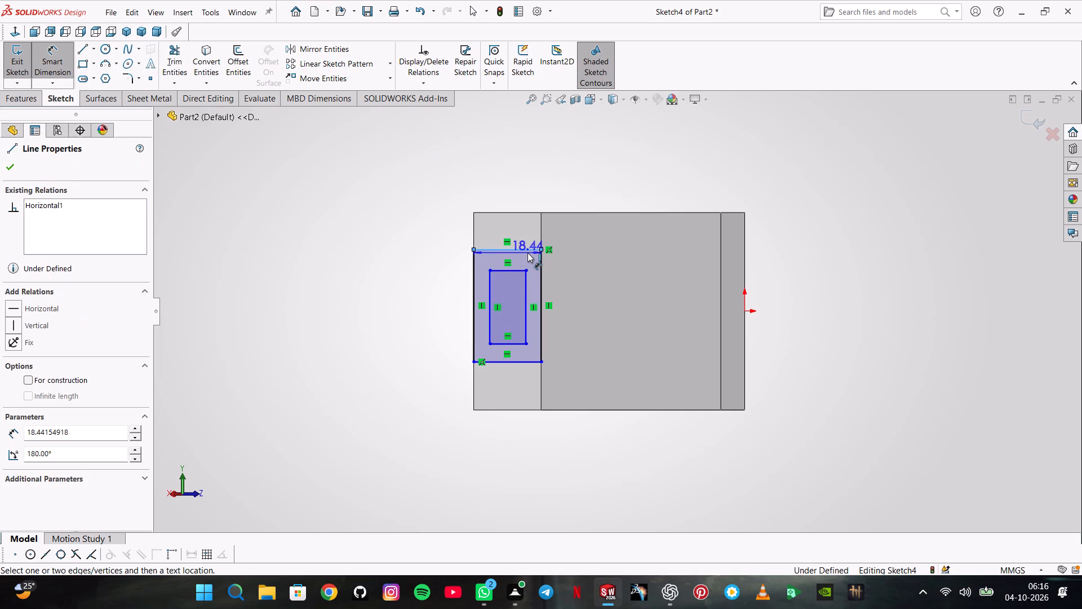
{"action": "left_click", "coordinate": [512, 195]}
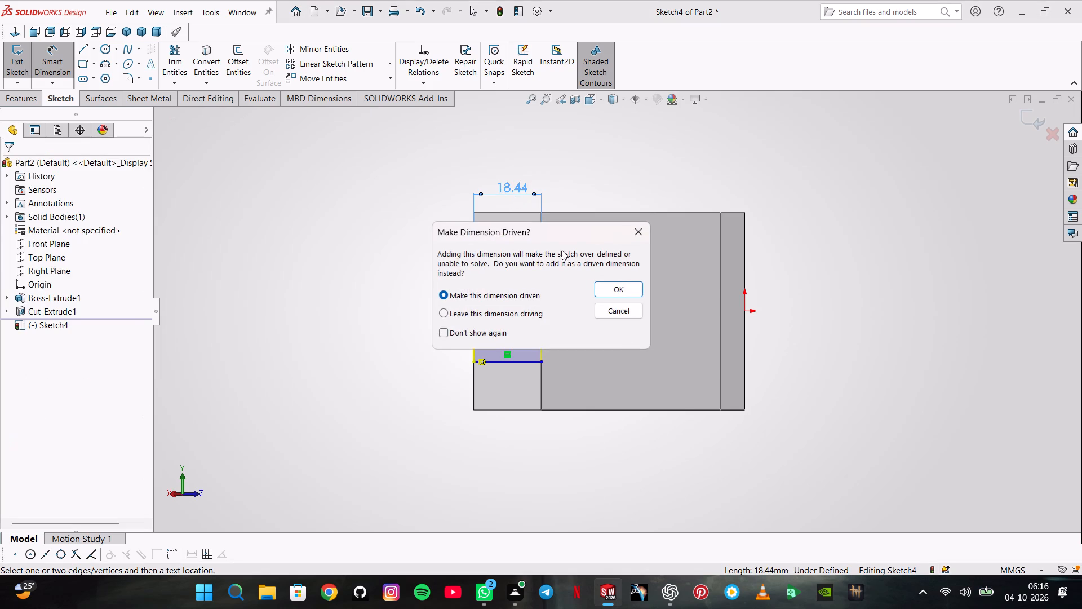
{"action": "left_click", "coordinate": [636, 283]}
Set the outer rectangle's length to 35+10+10 mm.
{"action": "middle_click_drag", "start_coordinate": [542, 301], "coordinate": [542, 301]}
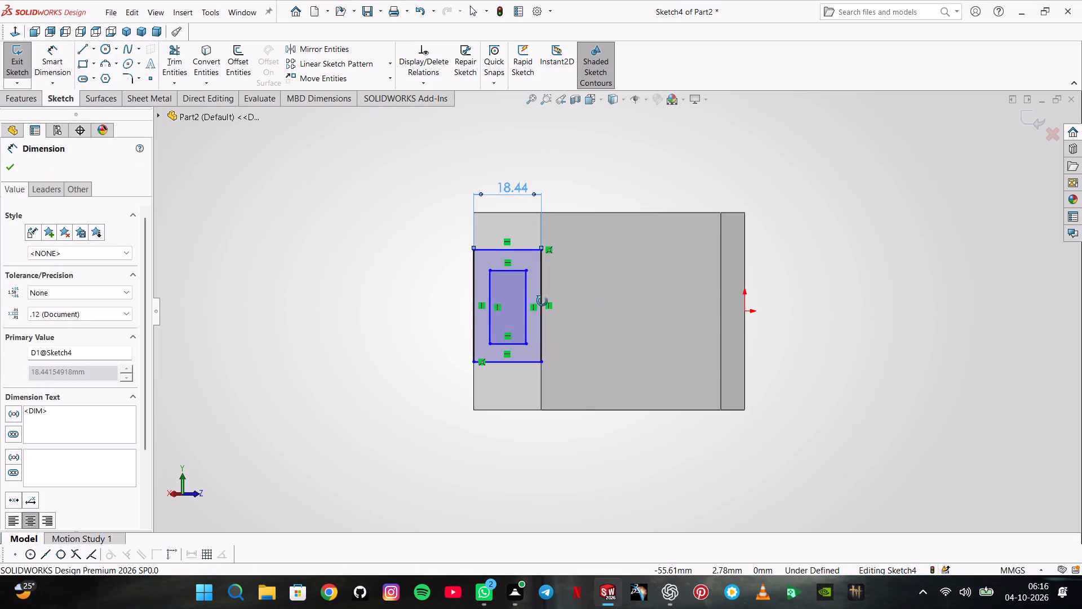
{"action": "middle_click_drag", "start_coordinate": [542, 301], "coordinate": [563, 299]}
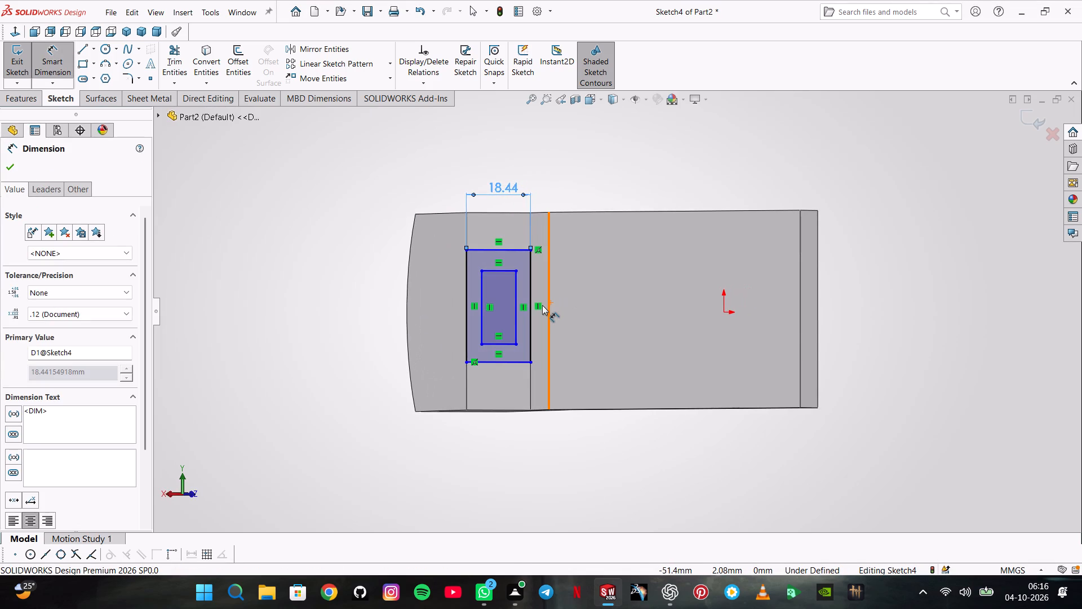
{"action": "middle_click_drag", "start_coordinate": [542, 305], "coordinate": [508, 416]}
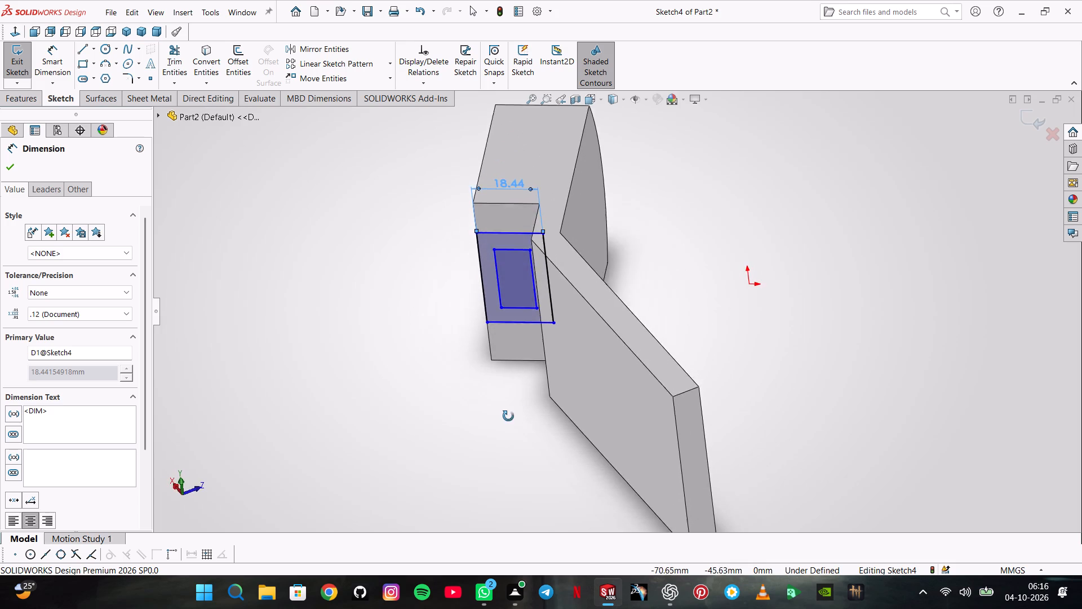
{"action": "middle_click_drag", "start_coordinate": [508, 416], "coordinate": [579, 351]}
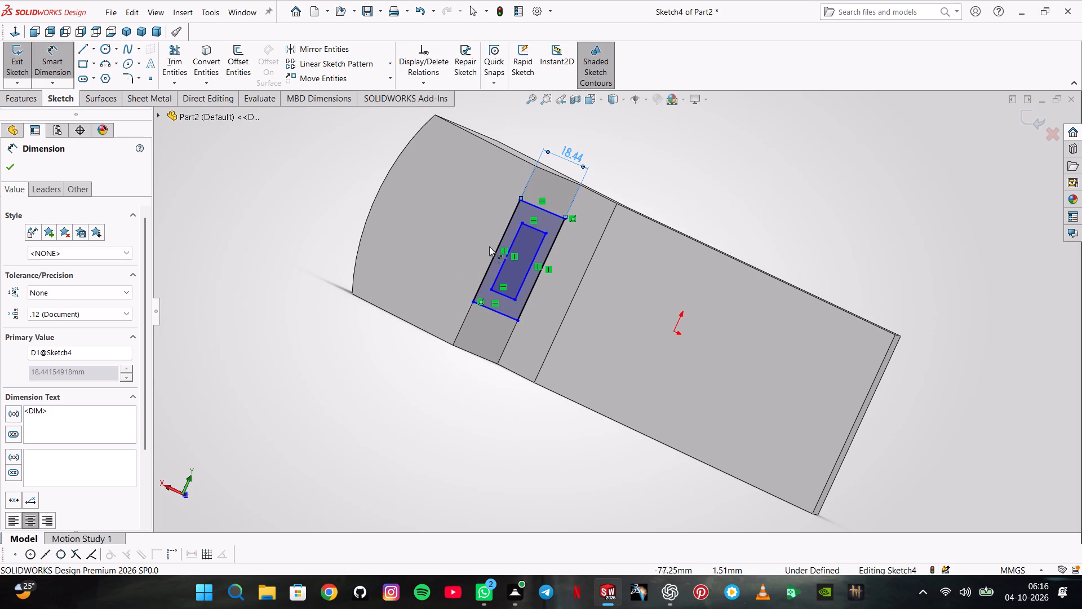
{"action": "left_click", "coordinate": [502, 237]}
{"action": "left_click", "coordinate": [431, 164]}
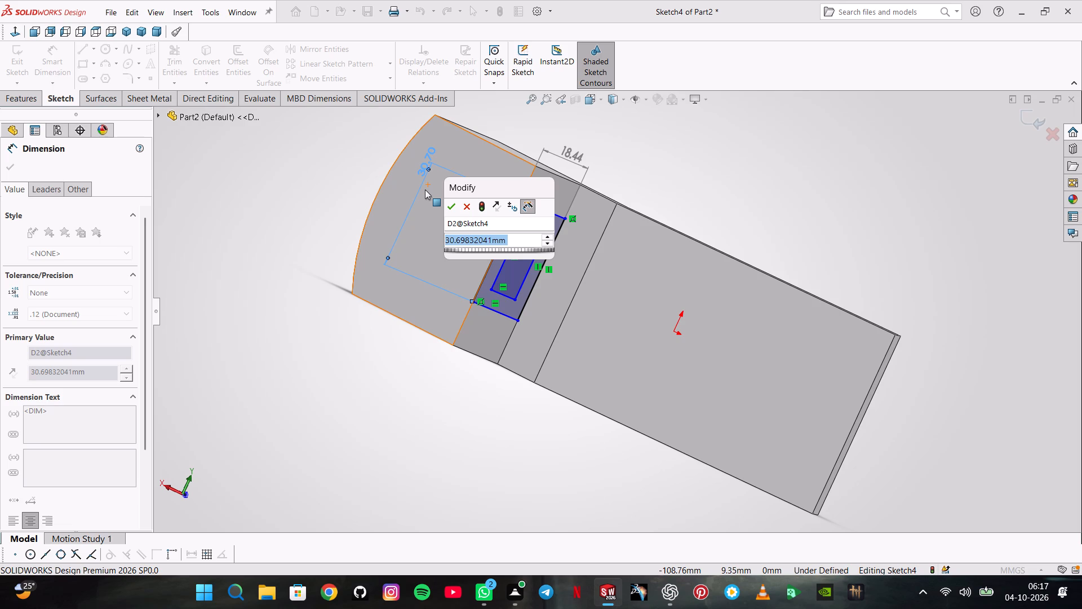
{"action": "type", "text": "35+10+10"}
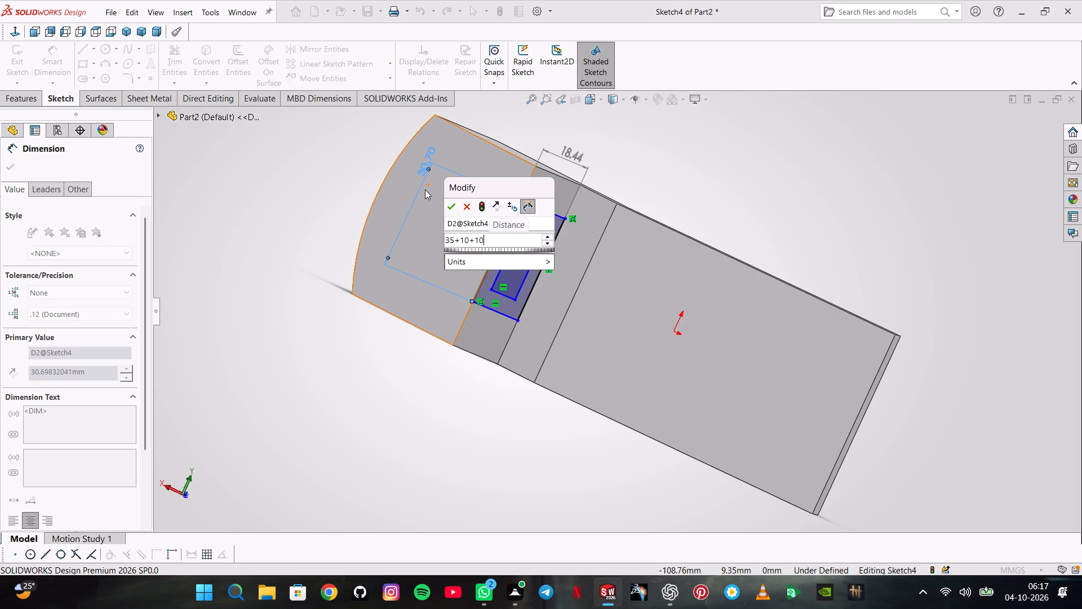
{"action": "key", "text": "Return"}
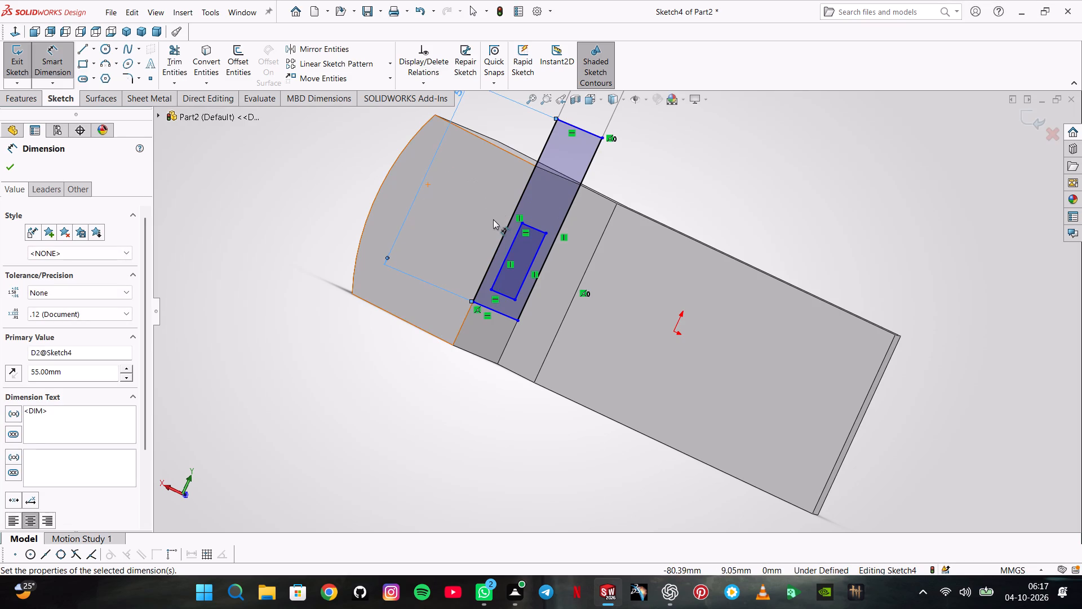
{"action": "scroll", "coordinate": [534, 224], "scroll_direction": "up", "scroll_amount": 1}
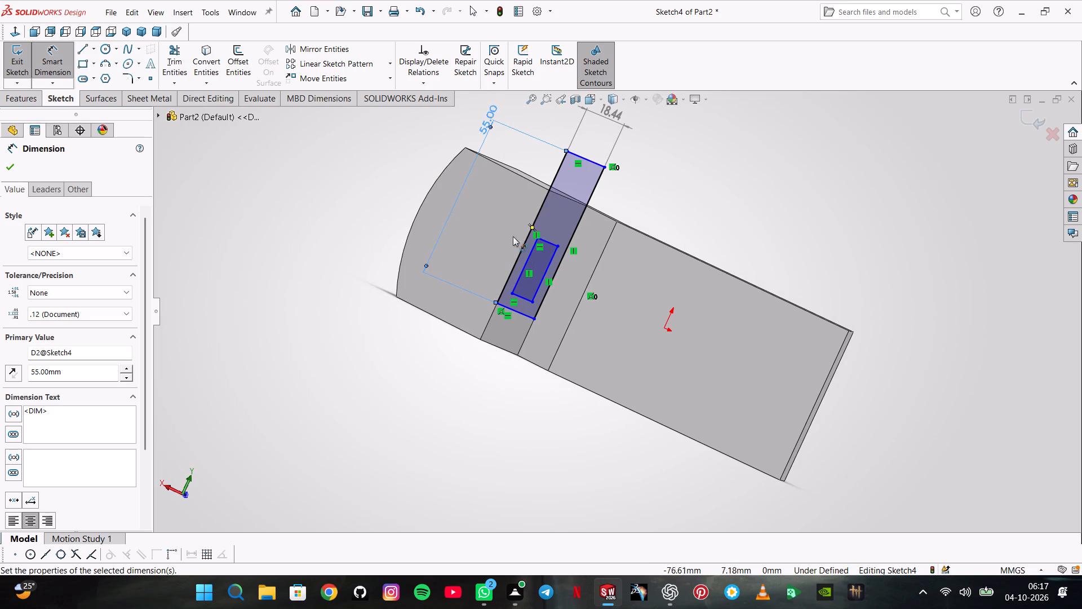
{"action": "key", "text": "Escape"}
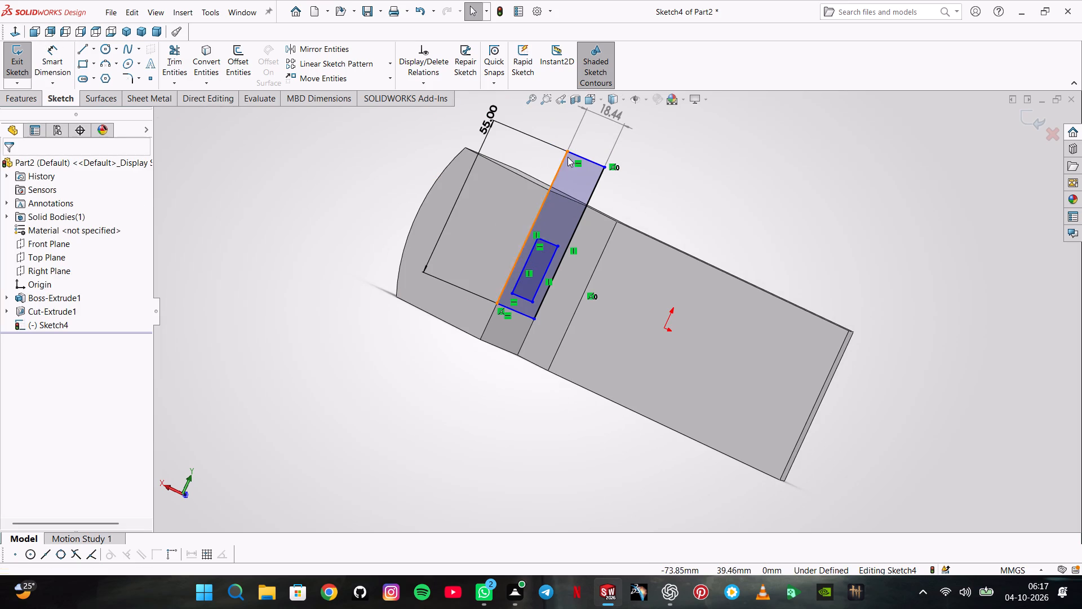
Make the outer rectangle's upper short side collinear with the upper edge of the shoulder face.
{"action": "left_click", "coordinate": [584, 159]}
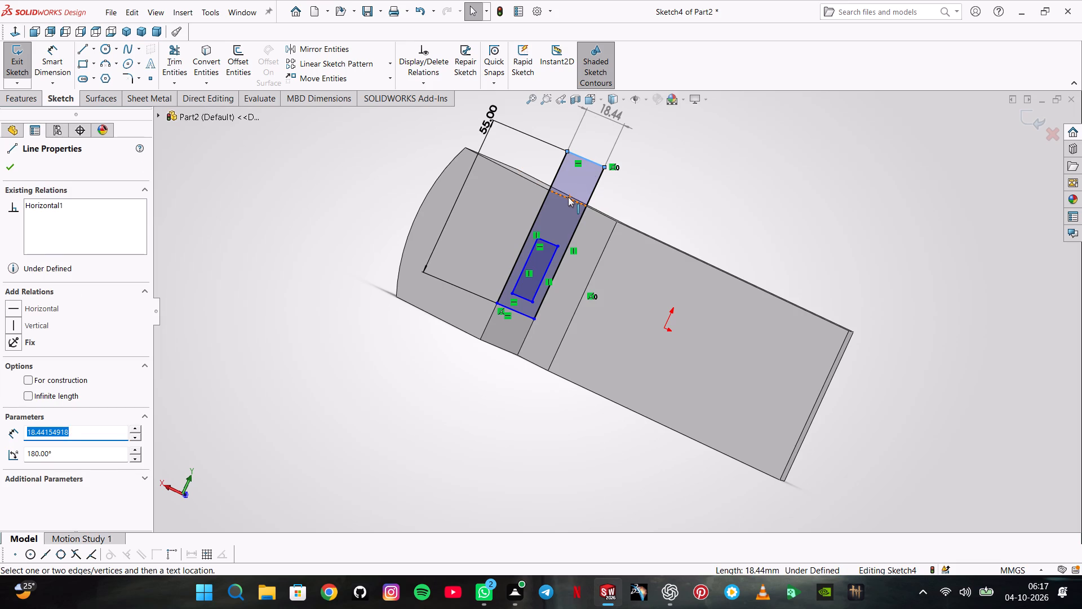
{"action": "left_click", "coordinate": [568, 197], "text": "ctrl"}
{"action": "left_click", "coordinate": [609, 144]}
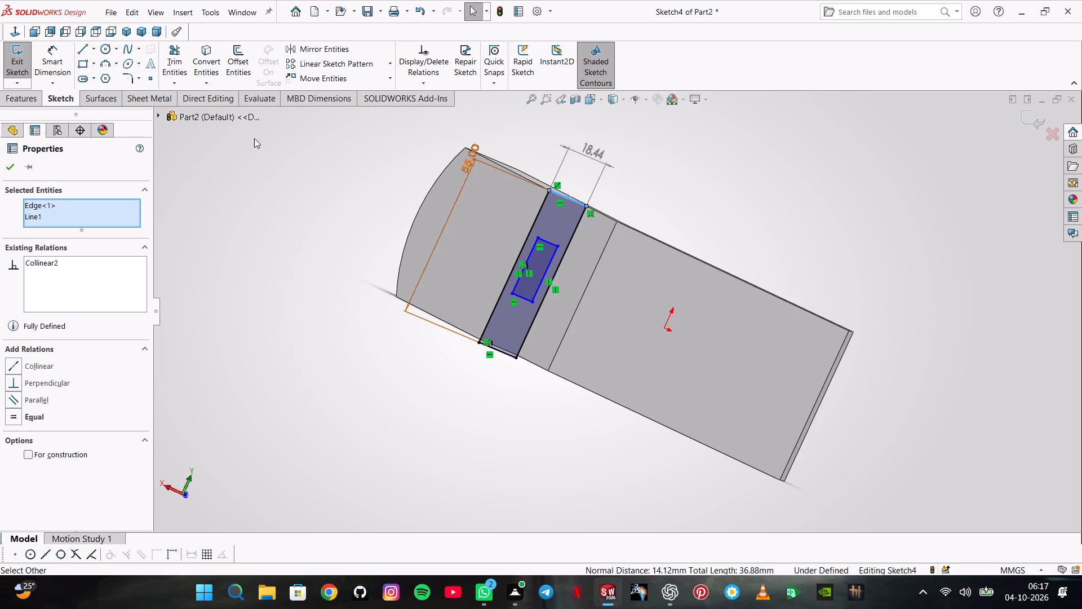
Set a 10 mm distance between the inner rectangle's upper short side and the upper edge of the shoulder face.
{"action": "left_click", "coordinate": [54, 68]}
{"action": "left_click", "coordinate": [547, 244]}
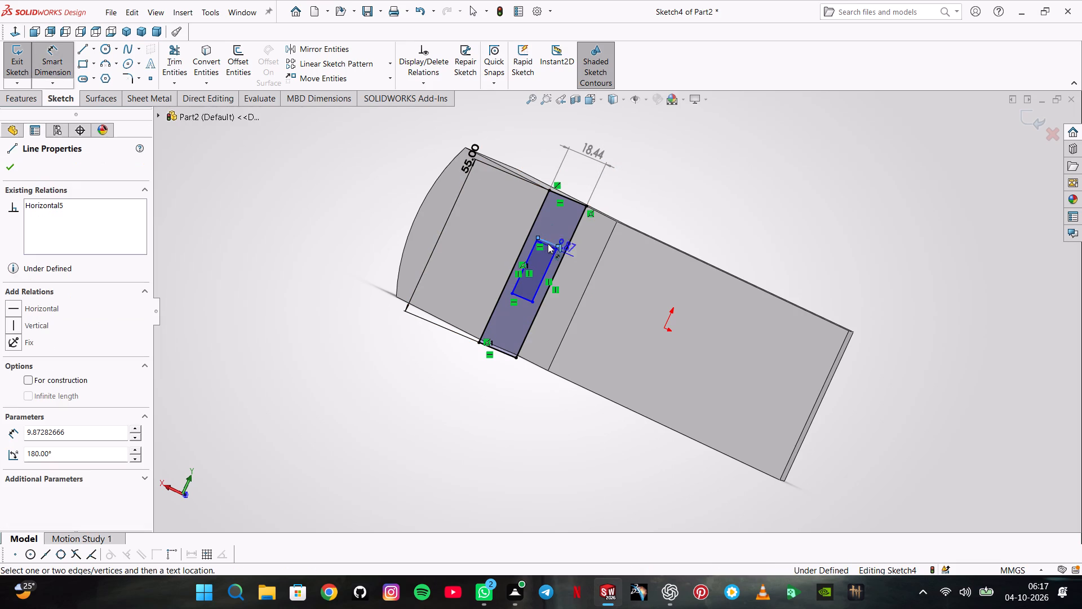
{"action": "left_click", "coordinate": [569, 196]}
{"action": "left_click", "coordinate": [511, 205]}
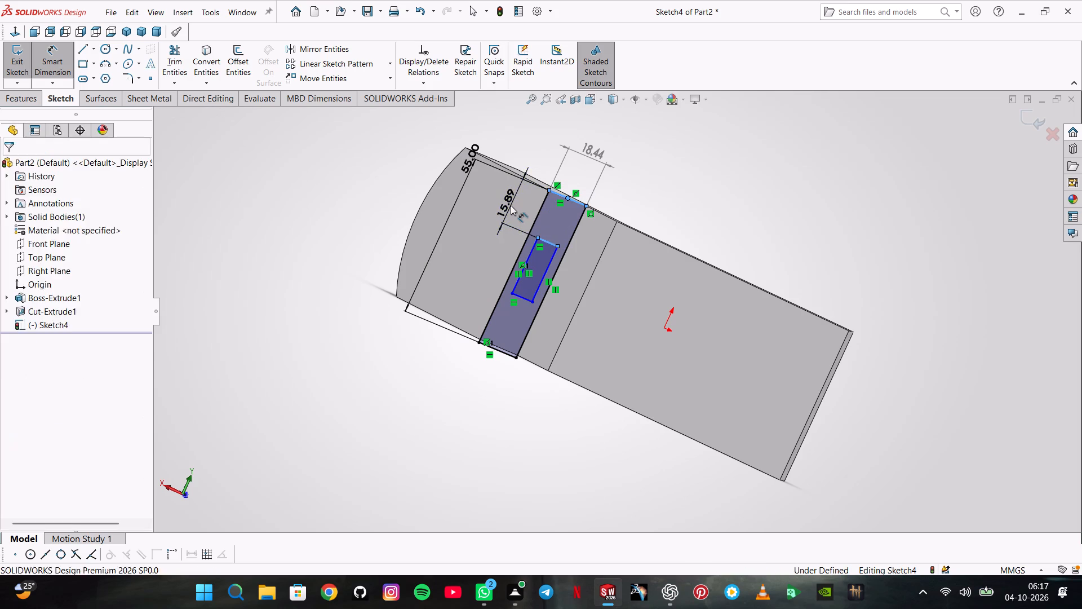
{"action": "key", "text": "2"}
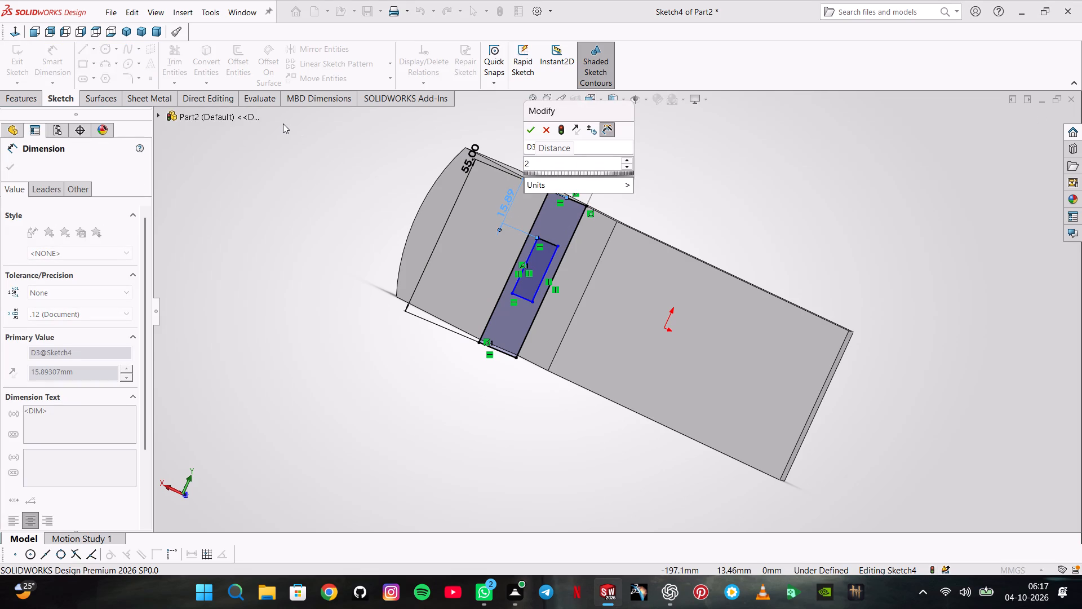
{"action": "key", "text": "BackSpace"}
{"action": "type", "text": "10"}
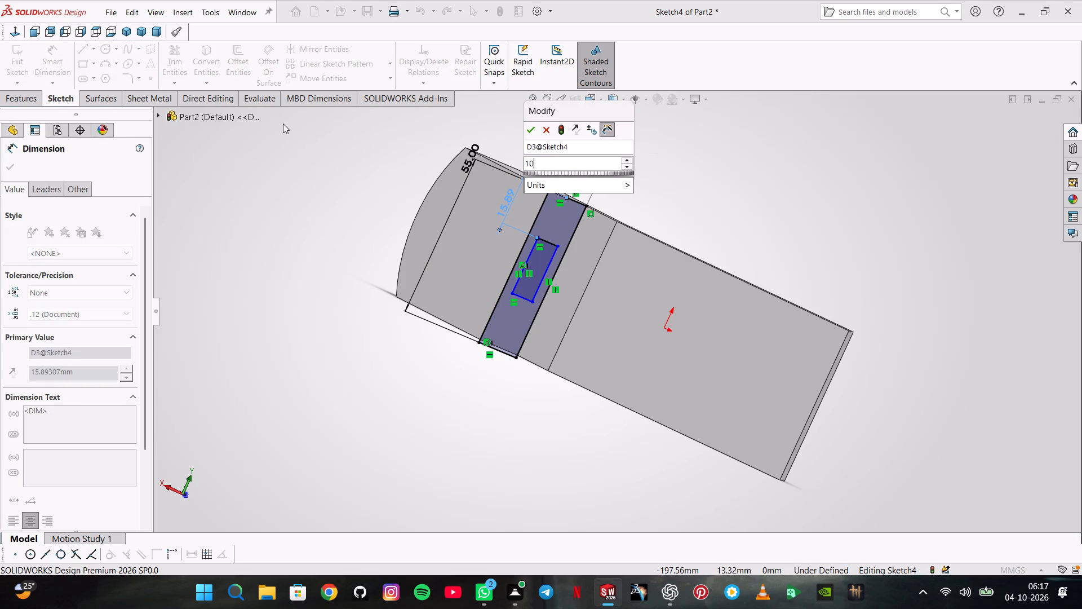
{"action": "key", "text": "Return"}
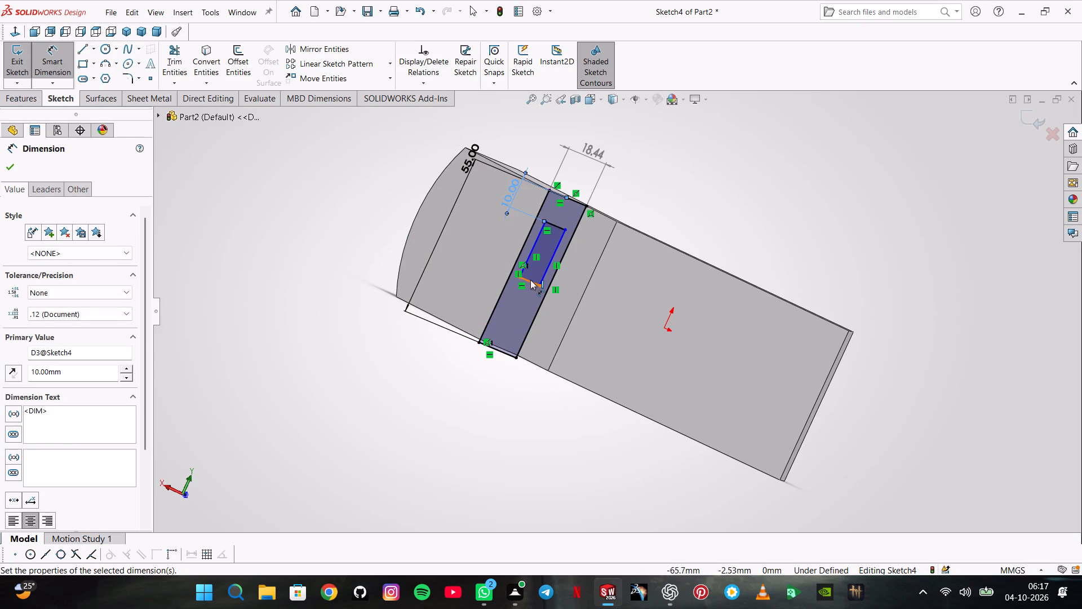
Set a 10 mm distance between the lower short sides of the inner and outer rectangles.
{"action": "left_click", "coordinate": [533, 281]}
{"action": "left_click", "coordinate": [508, 356]}
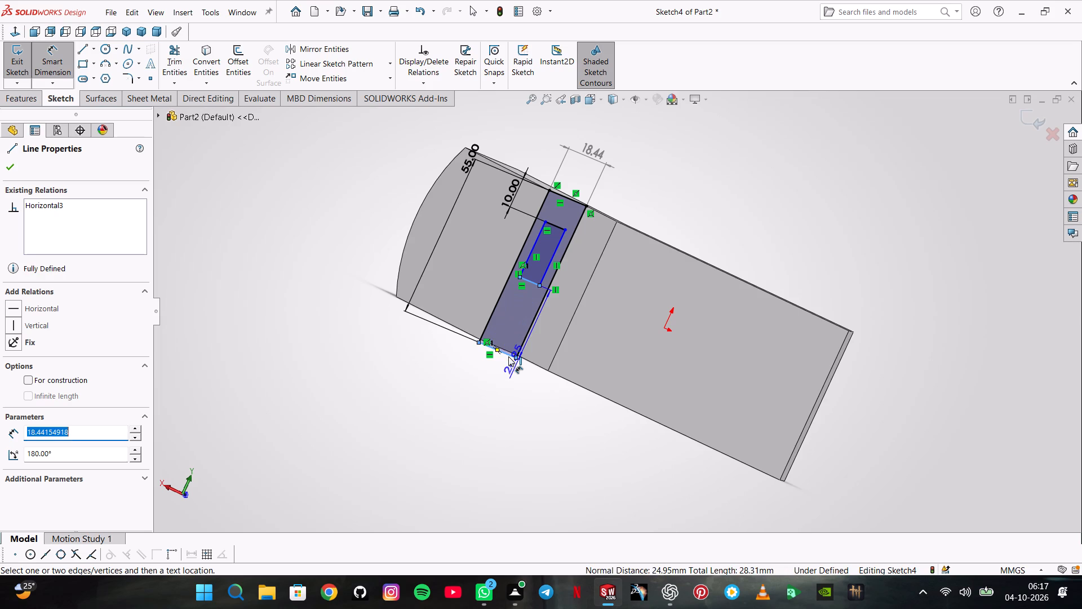
{"action": "middle_click_drag", "start_coordinate": [508, 357], "coordinate": [504, 208]}
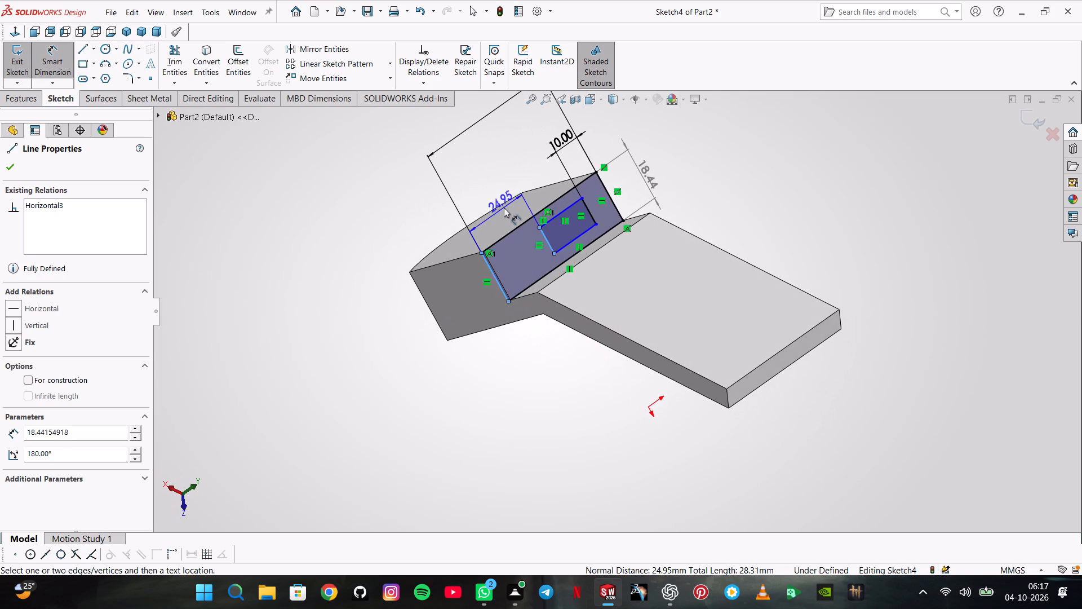
{"action": "left_click", "coordinate": [484, 216]}
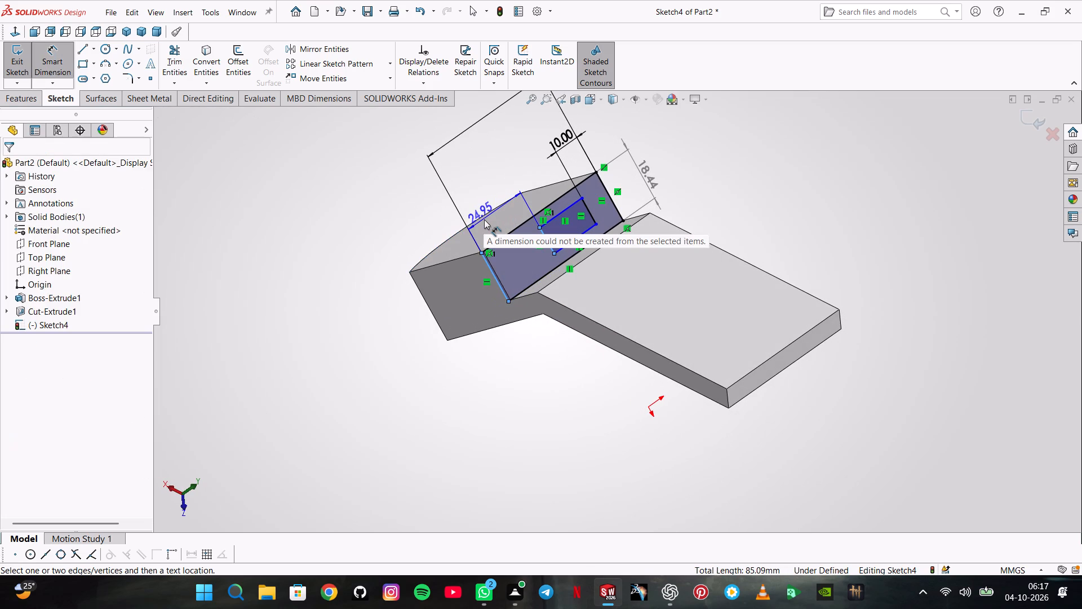
{"action": "left_click", "coordinate": [486, 219]}
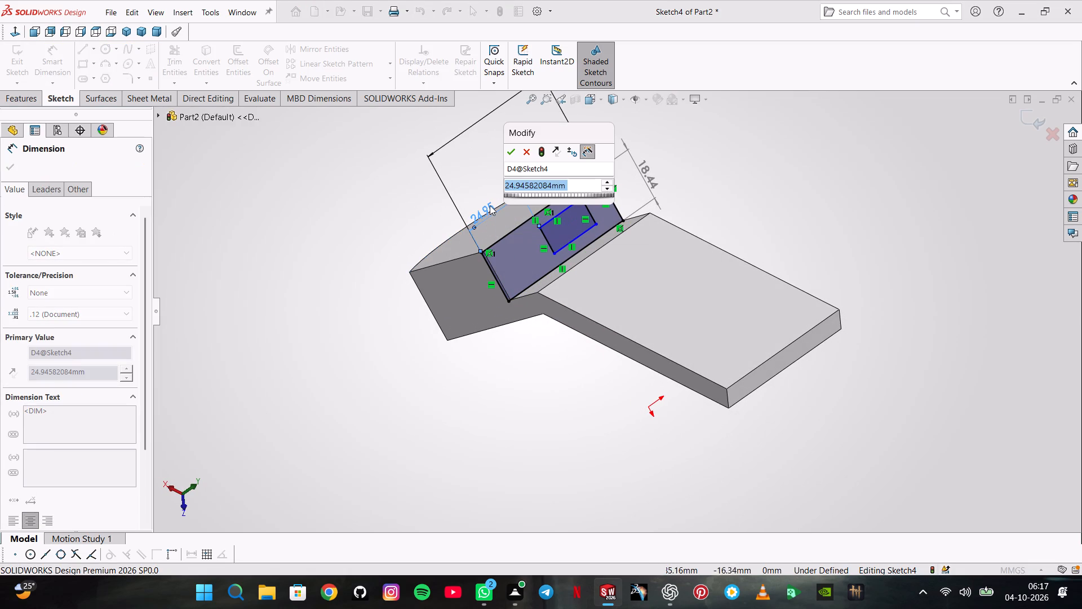
{"action": "key", "text": "2"}
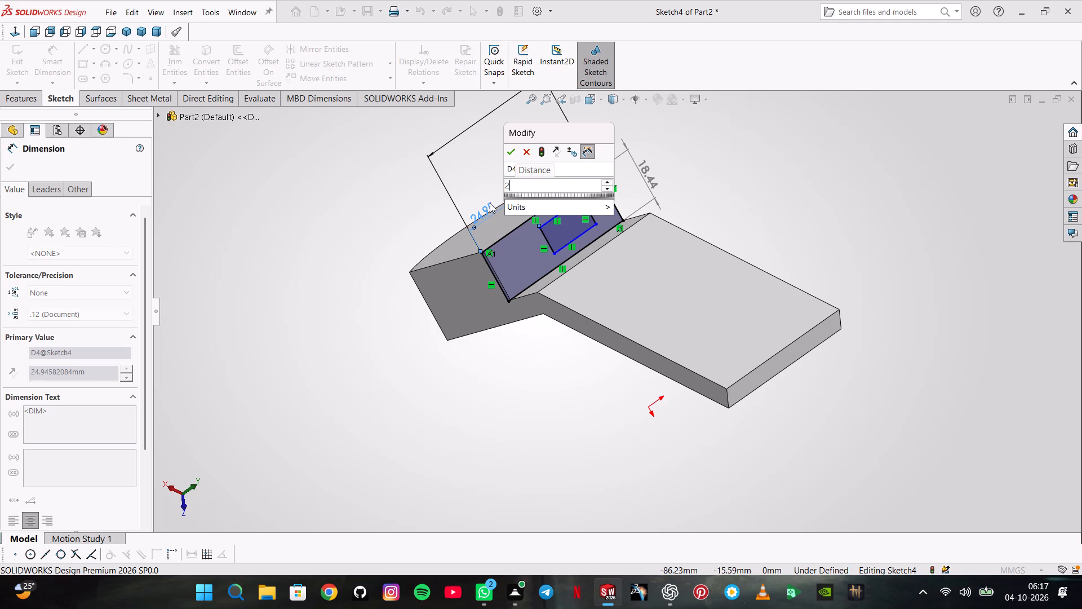
{"action": "key", "text": "BackSpace"}
{"action": "type", "text": "10"}
{"action": "key", "text": "Return"}
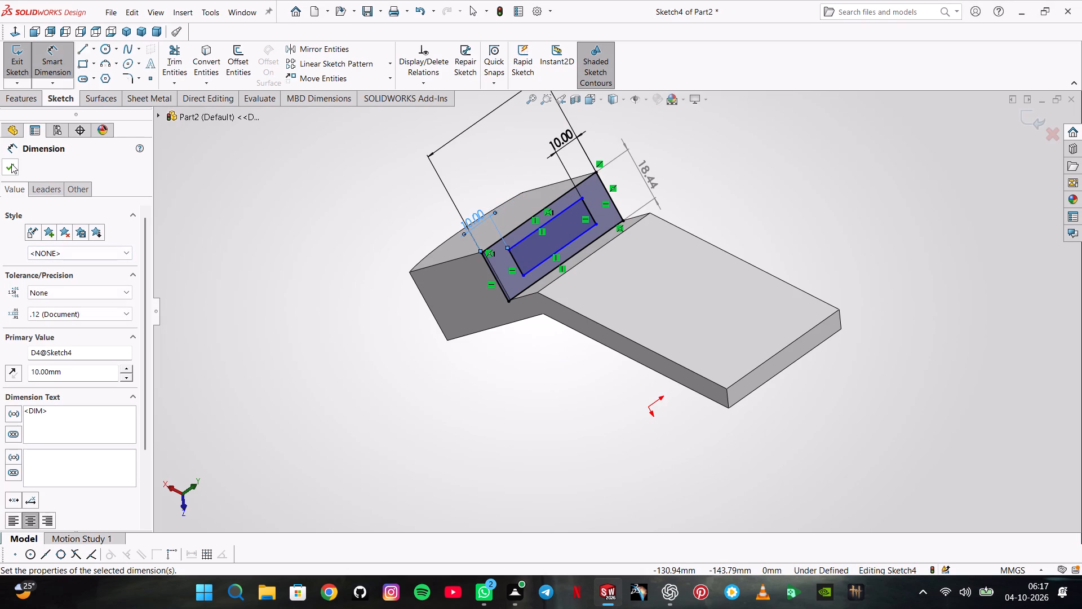
{"action": "left_click", "coordinate": [797, 340]}
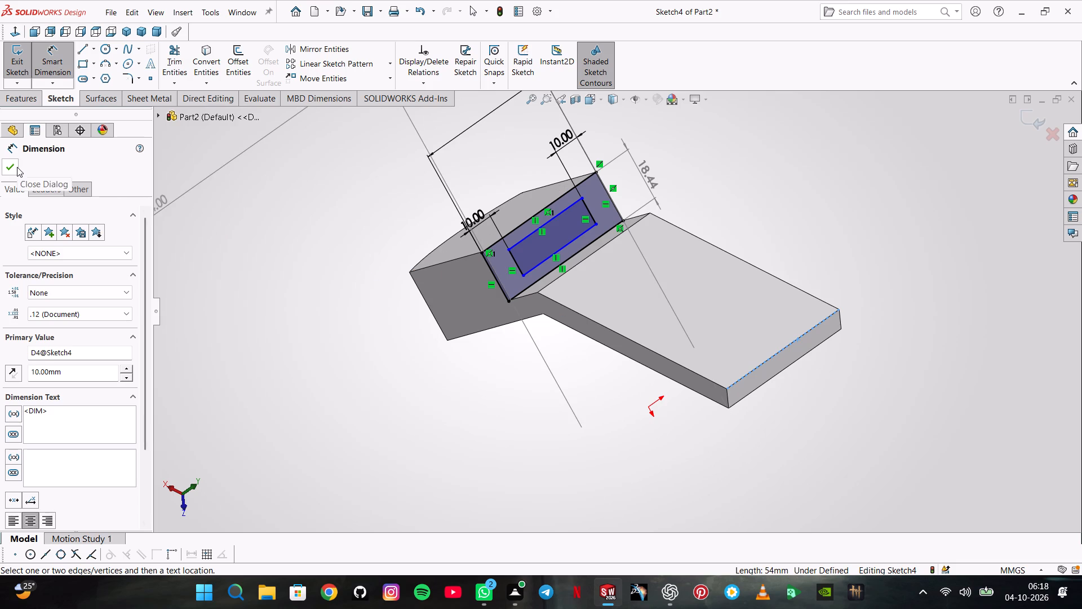
Set the outer rectangle's length to 54 mm.
{"action": "key", "text": "Escape"}
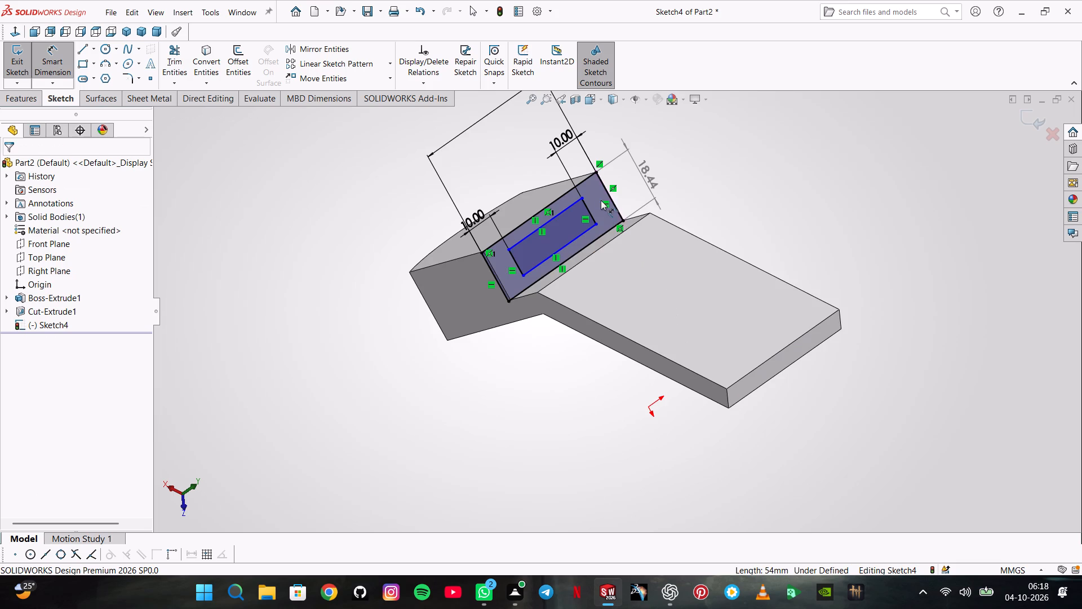
{"action": "scroll", "coordinate": [600, 197], "scroll_direction": "up", "scroll_amount": 2}
{"action": "left_click_drag", "start_coordinate": [562, 142], "coordinate": [519, 171]}
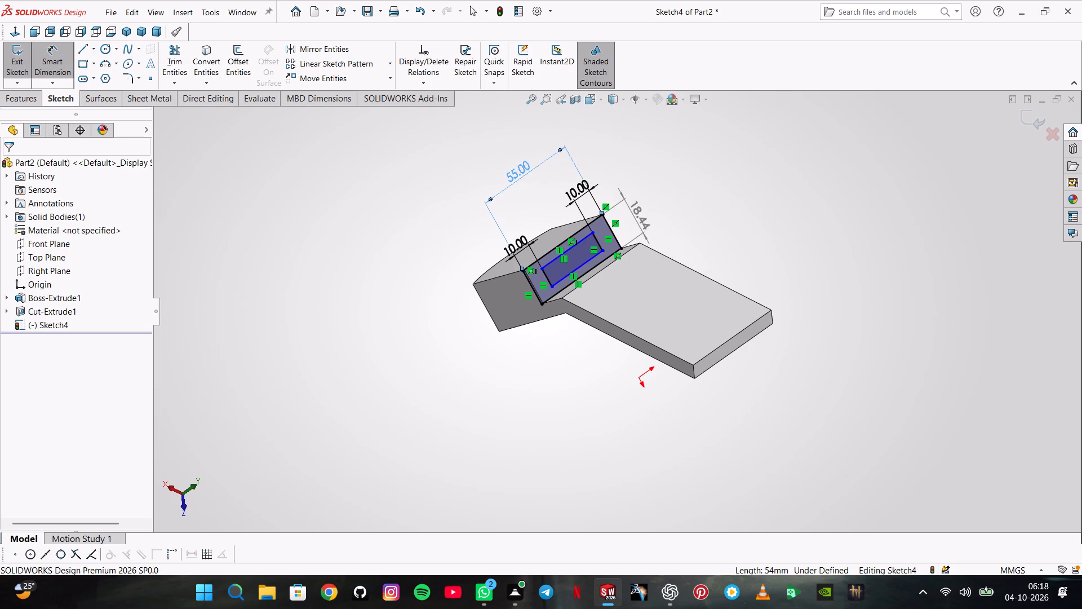
{"action": "triple_click", "coordinate": [519, 171]}
{"action": "double_click", "coordinate": [580, 241]}
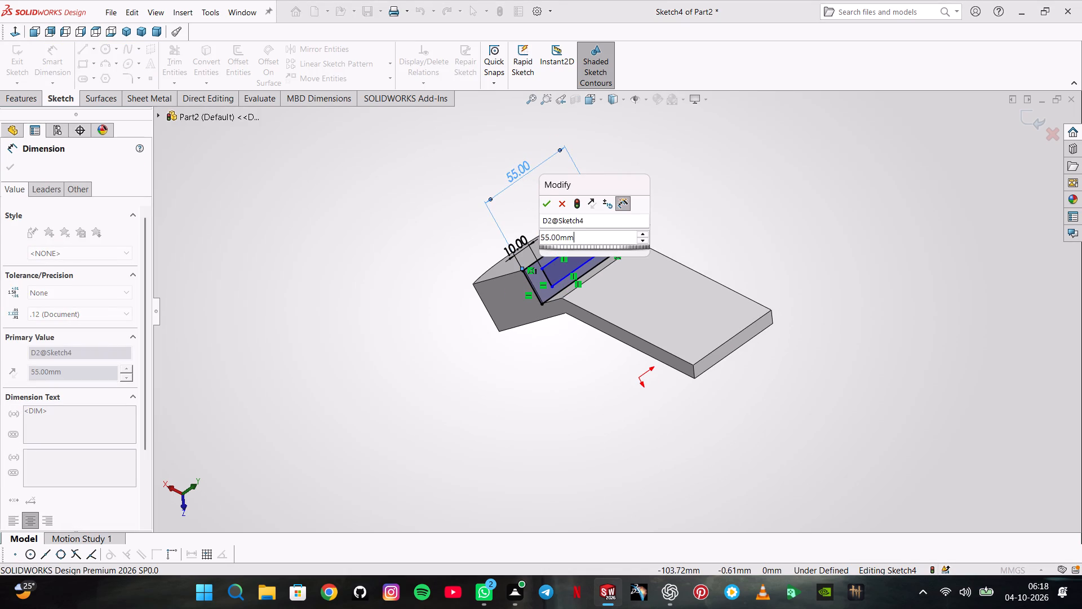
{"action": "type", "text": "54"}
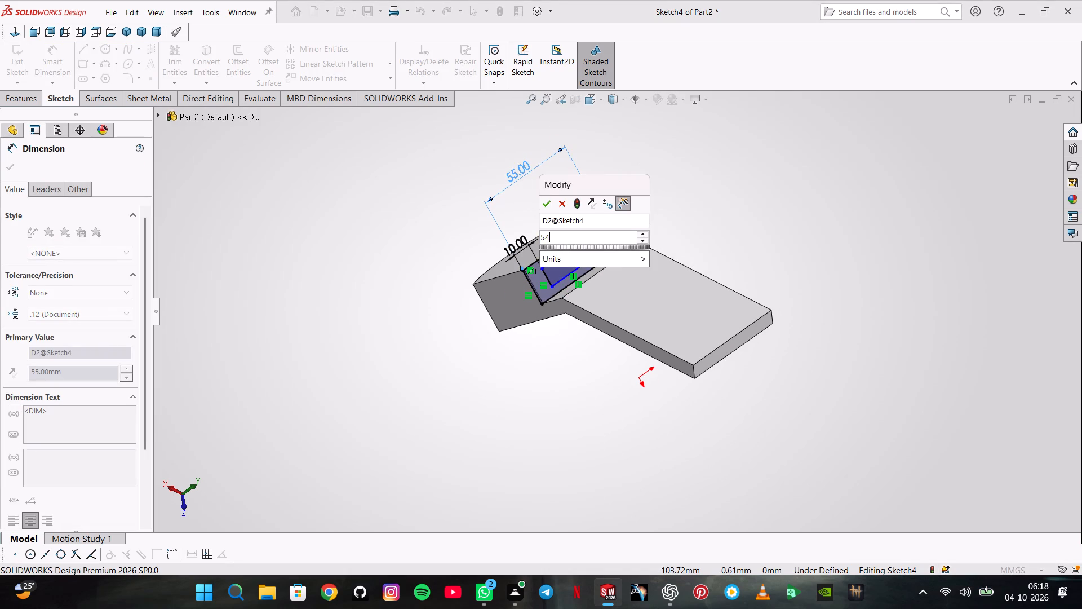
{"action": "key", "text": "Return"}
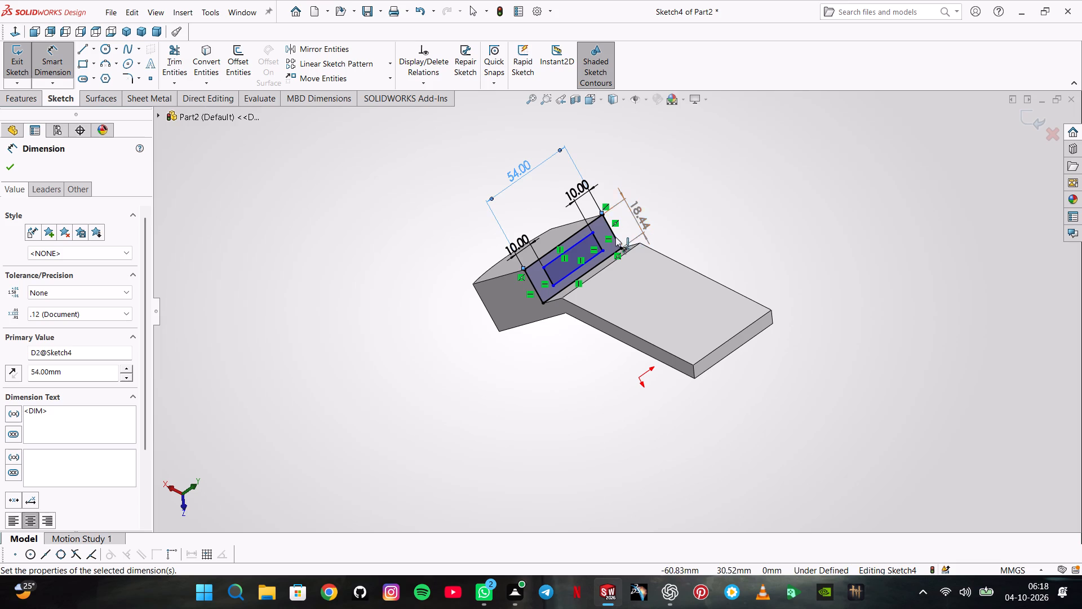
Delete the 10 mm distance dimension between the lower short sides of the inner and outer rectangles.
{"action": "scroll", "coordinate": [578, 254], "scroll_direction": "down", "scroll_amount": 3}
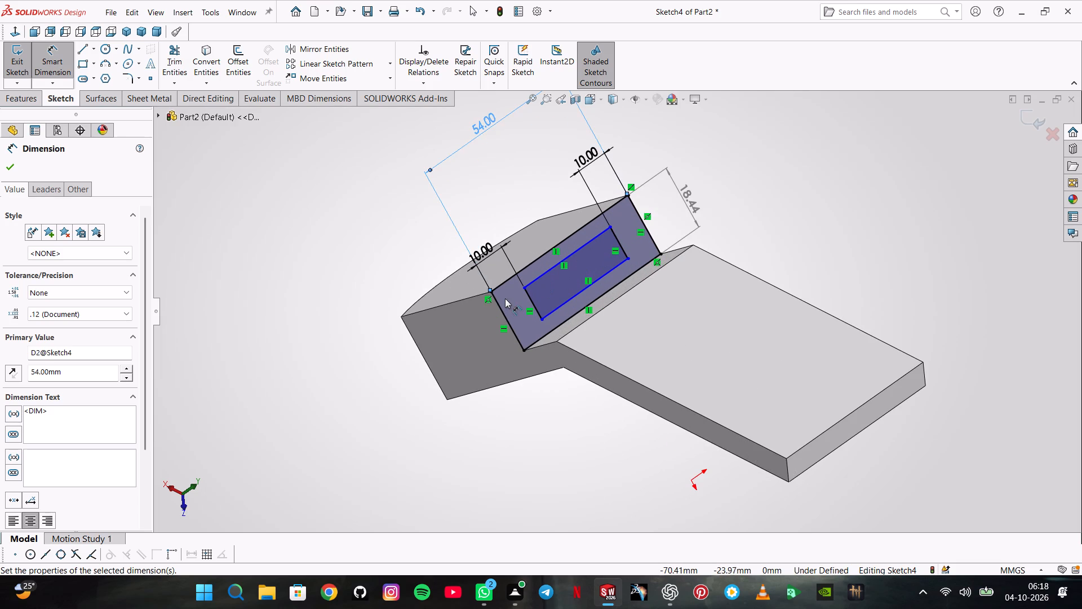
{"action": "scroll", "coordinate": [496, 316], "scroll_direction": "down", "scroll_amount": 4}
{"action": "middle_click_drag", "start_coordinate": [496, 316], "coordinate": [485, 351]}
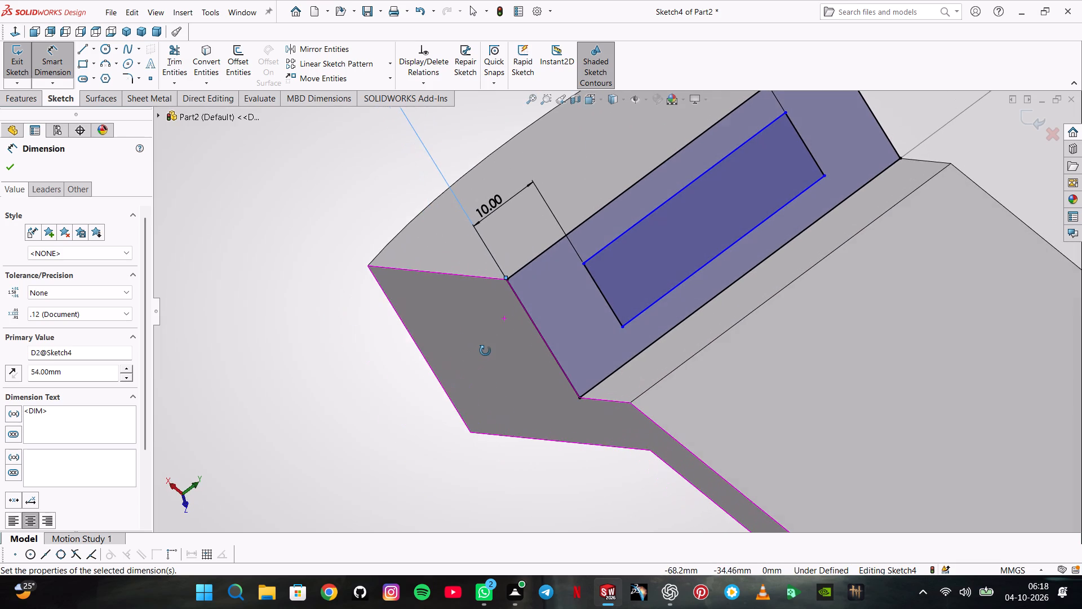
{"action": "middle_click_drag", "start_coordinate": [485, 351], "coordinate": [486, 347]}
{"action": "scroll", "coordinate": [748, 165], "scroll_direction": "up", "scroll_amount": 2}
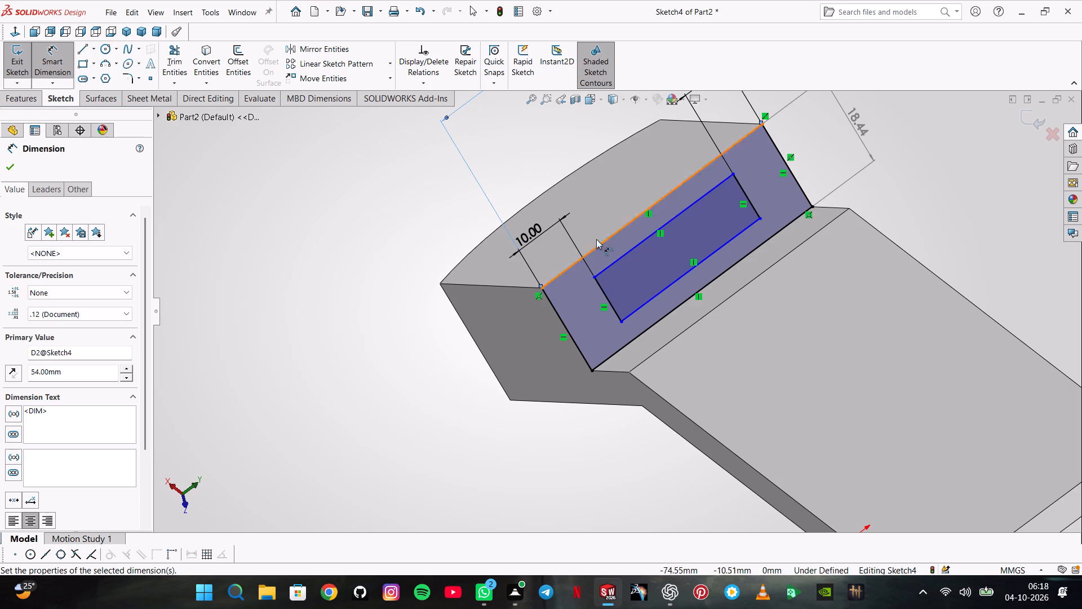
{"action": "left_click", "coordinate": [537, 237]}
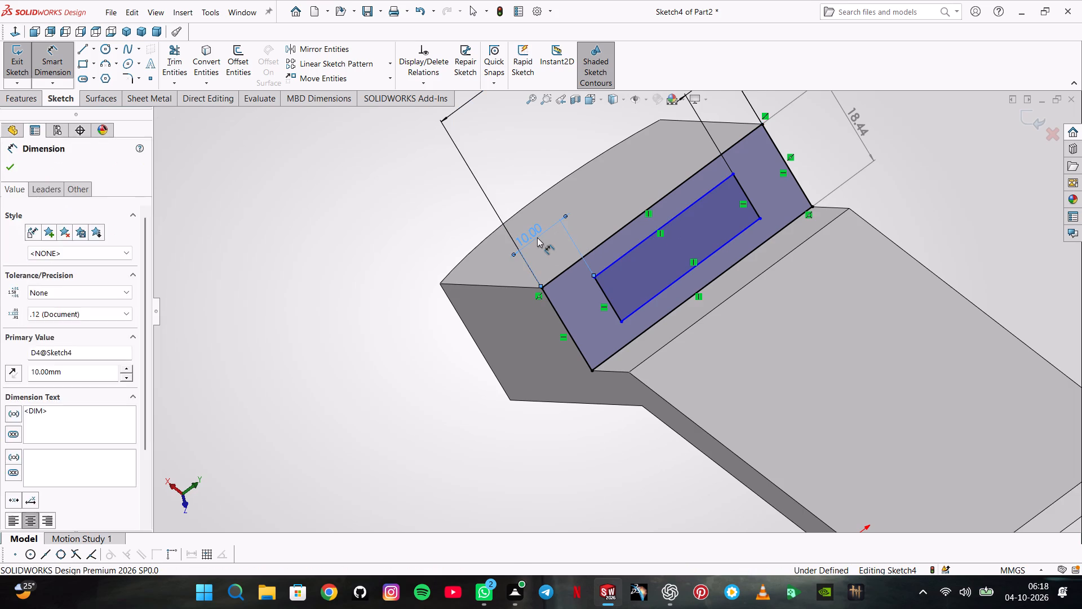
{"action": "key", "text": "Delete"}
Dimension the inner rectangle's long side and set its length to 35 mm.
{"action": "left_click", "coordinate": [665, 226]}
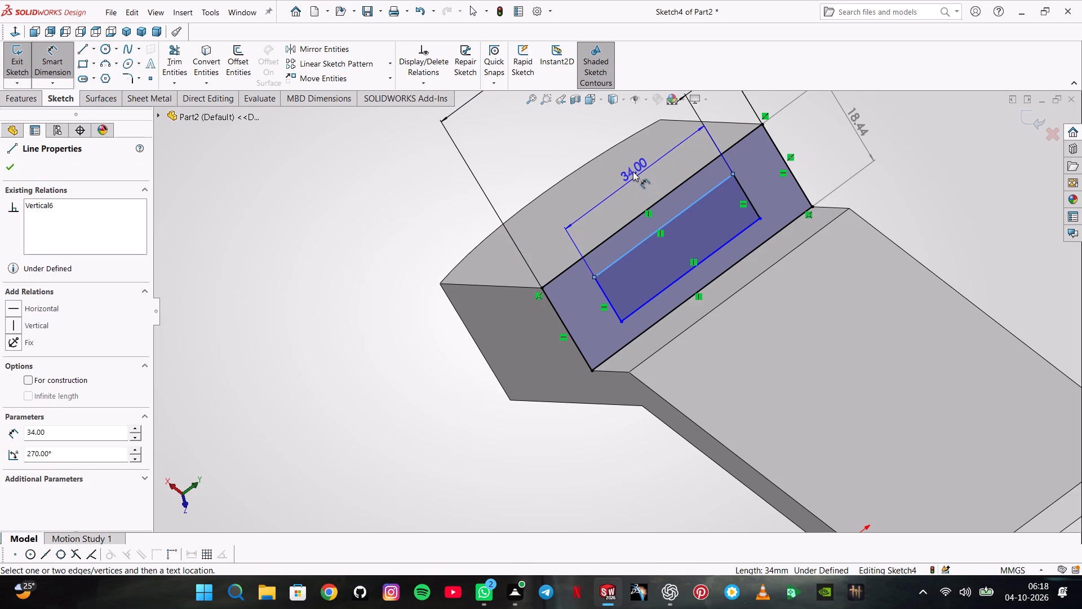
{"action": "left_click", "coordinate": [628, 160]}
{"action": "type", "text": "35"}
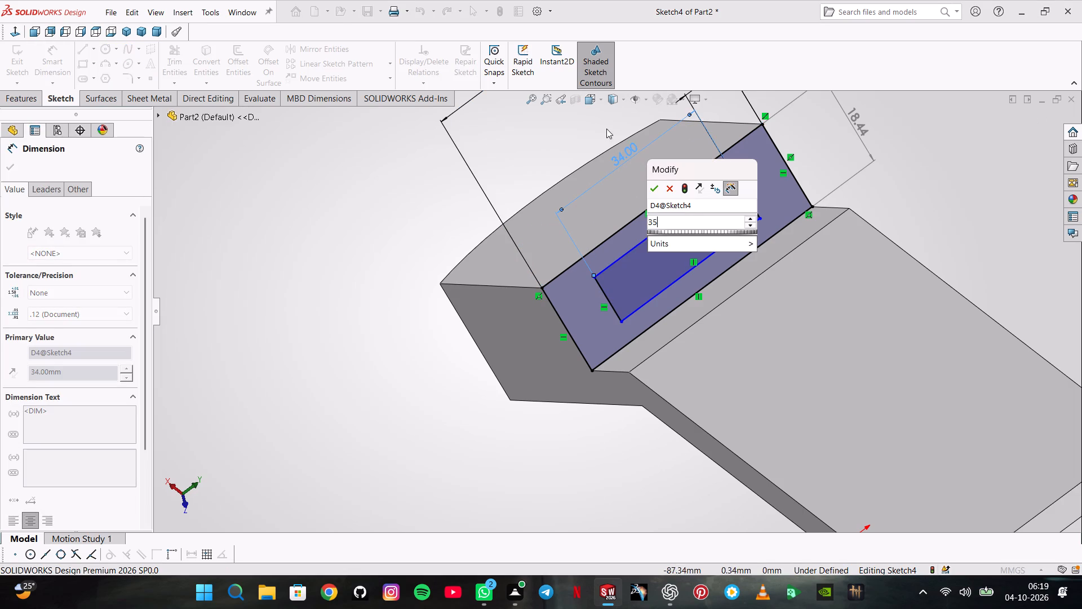
{"action": "key", "text": "Return"}
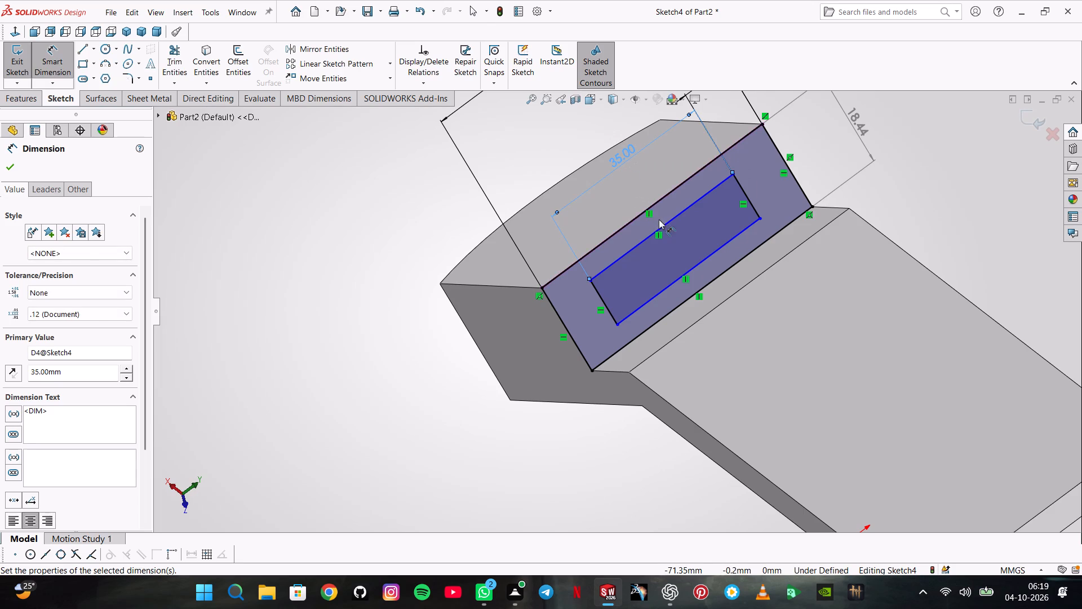
{"action": "key", "text": "Escape"}
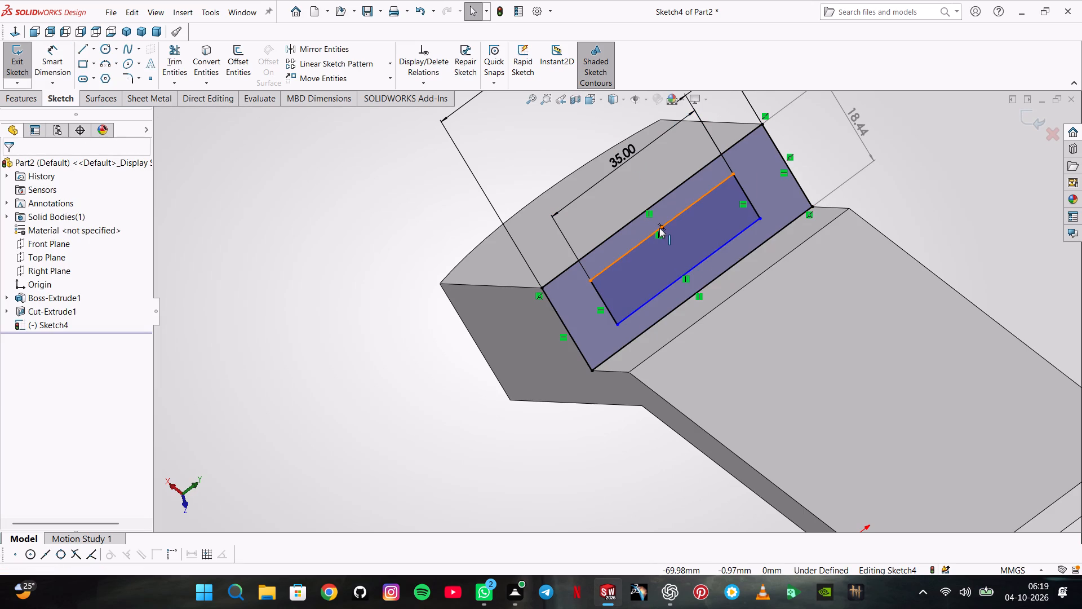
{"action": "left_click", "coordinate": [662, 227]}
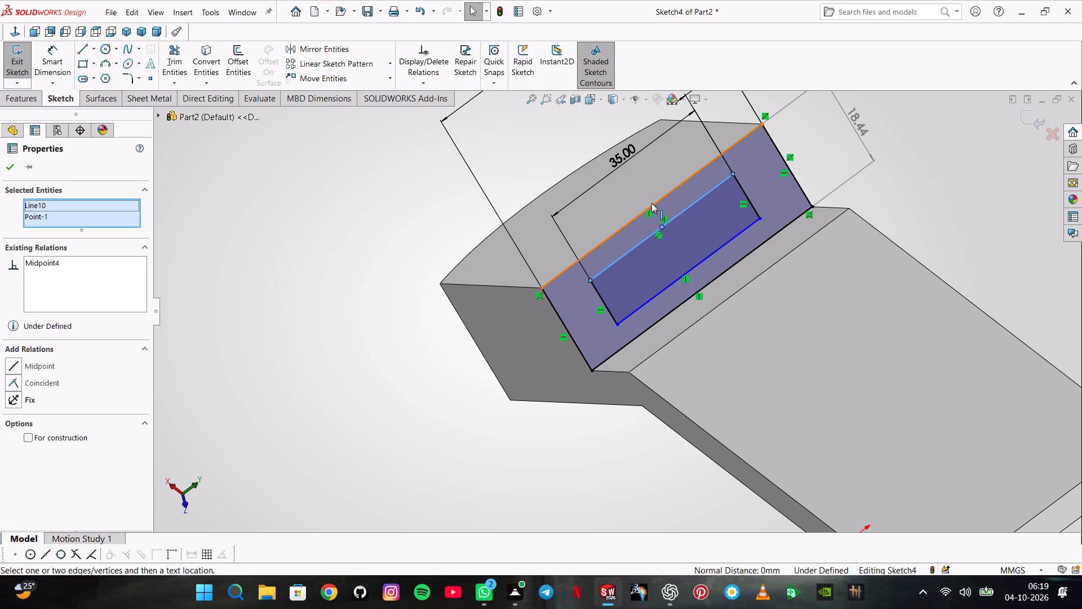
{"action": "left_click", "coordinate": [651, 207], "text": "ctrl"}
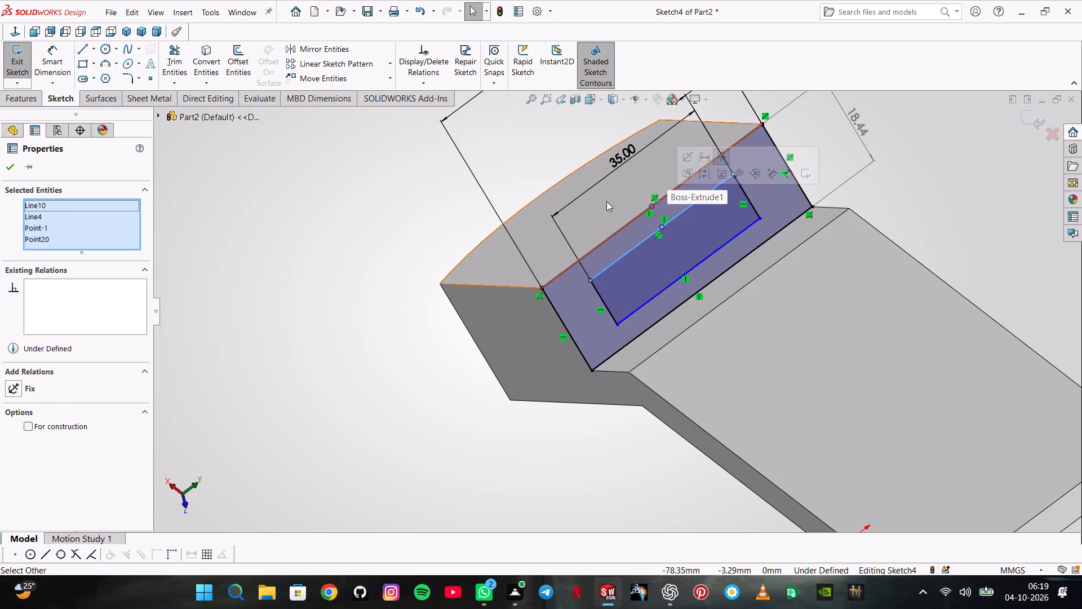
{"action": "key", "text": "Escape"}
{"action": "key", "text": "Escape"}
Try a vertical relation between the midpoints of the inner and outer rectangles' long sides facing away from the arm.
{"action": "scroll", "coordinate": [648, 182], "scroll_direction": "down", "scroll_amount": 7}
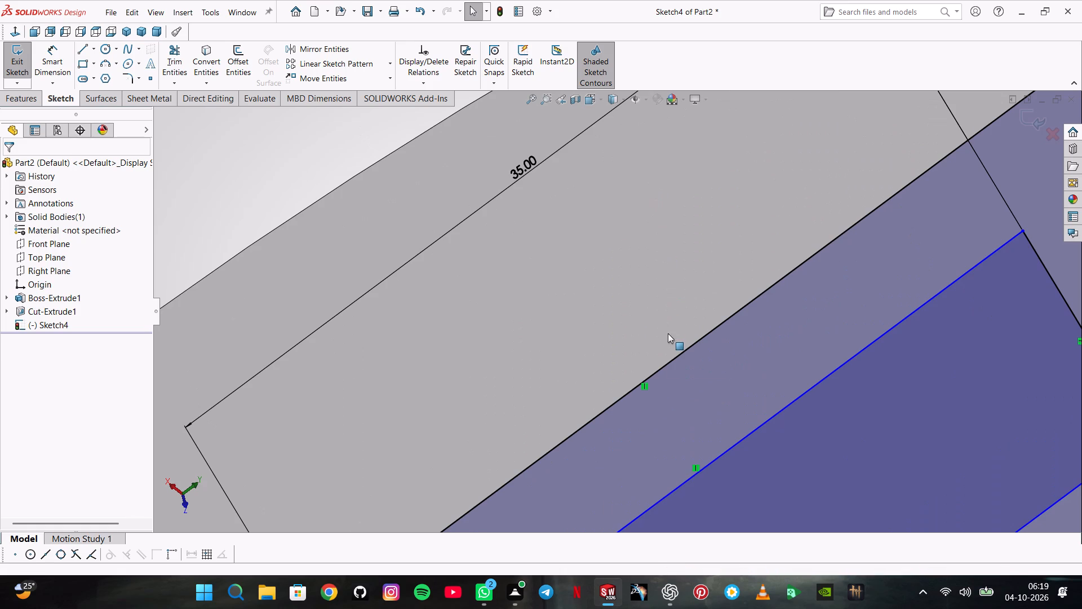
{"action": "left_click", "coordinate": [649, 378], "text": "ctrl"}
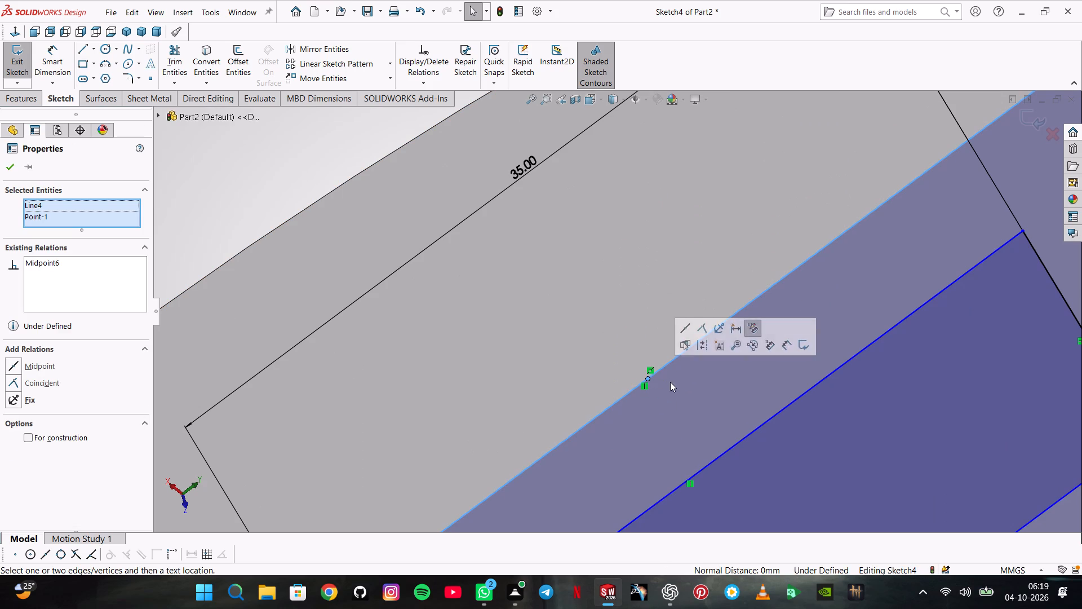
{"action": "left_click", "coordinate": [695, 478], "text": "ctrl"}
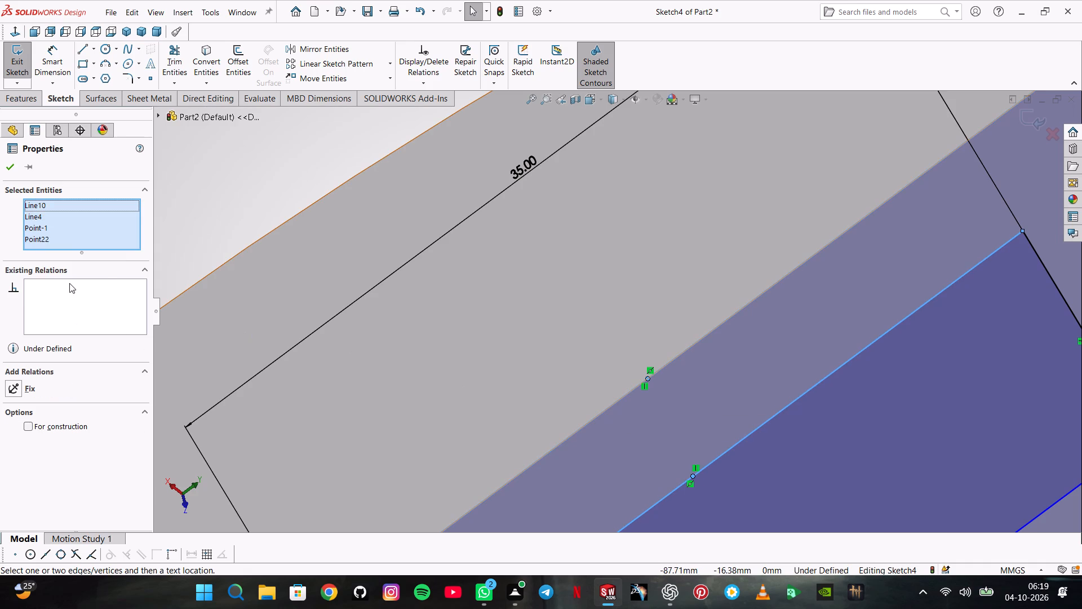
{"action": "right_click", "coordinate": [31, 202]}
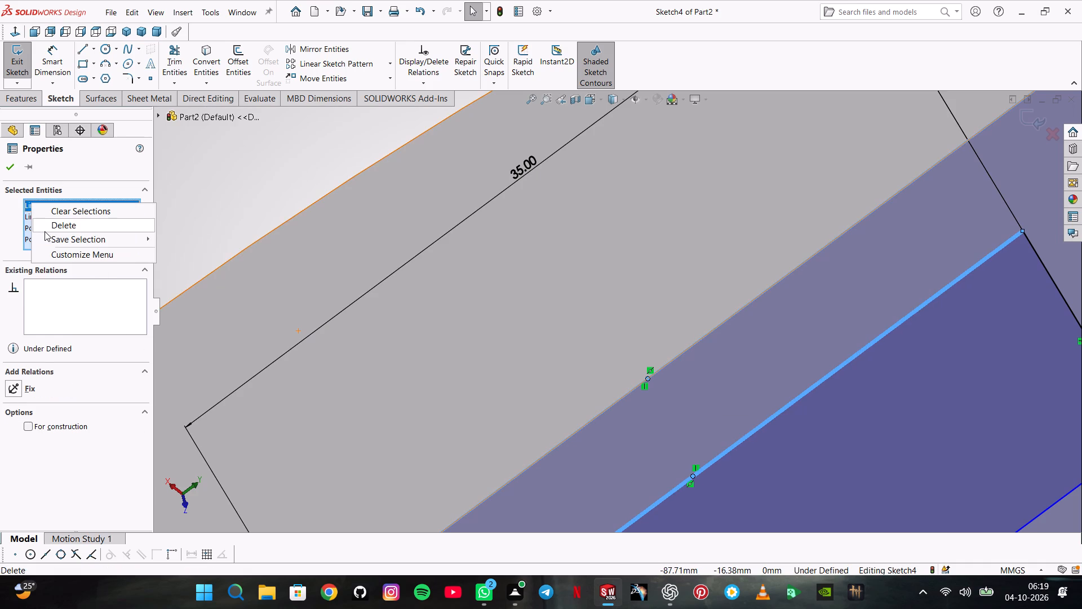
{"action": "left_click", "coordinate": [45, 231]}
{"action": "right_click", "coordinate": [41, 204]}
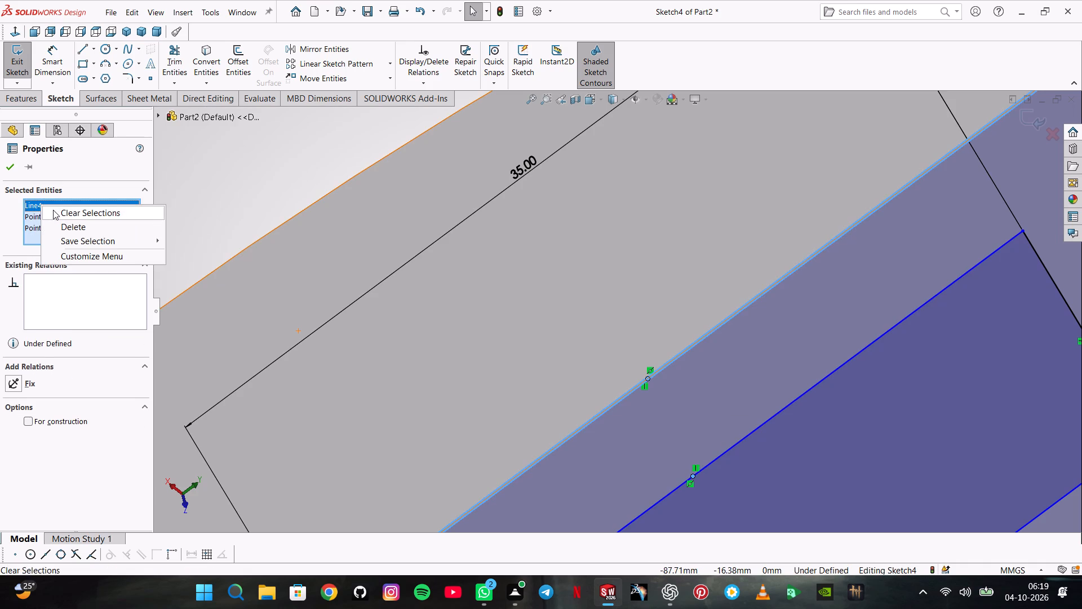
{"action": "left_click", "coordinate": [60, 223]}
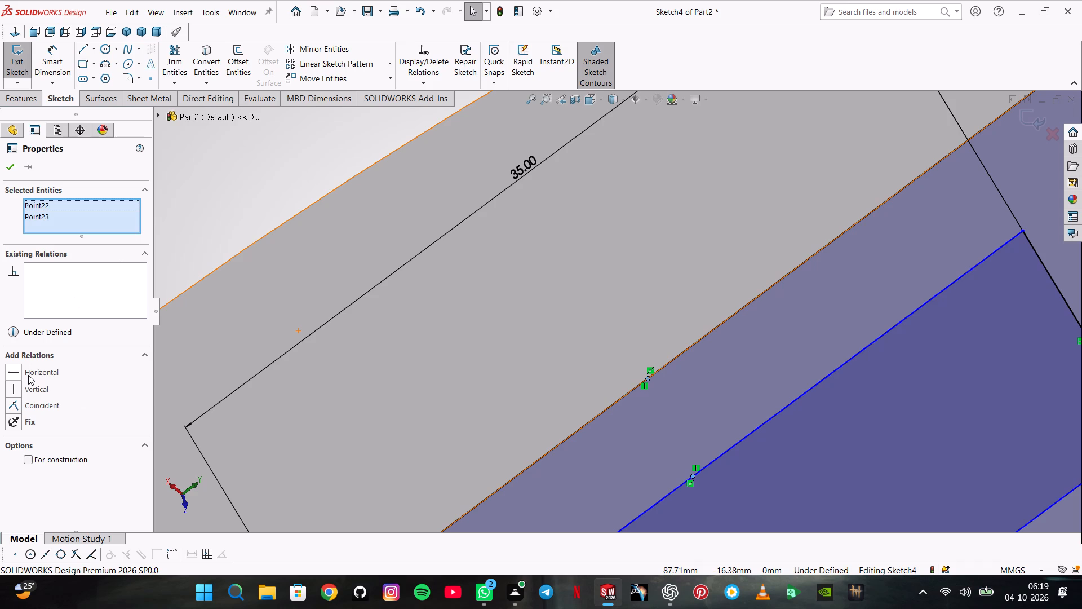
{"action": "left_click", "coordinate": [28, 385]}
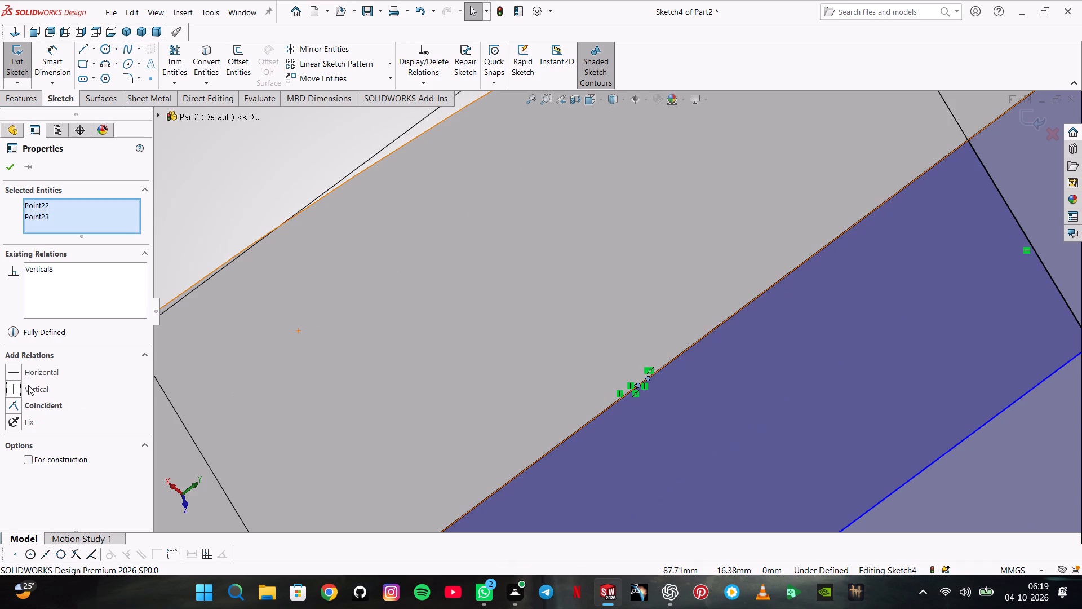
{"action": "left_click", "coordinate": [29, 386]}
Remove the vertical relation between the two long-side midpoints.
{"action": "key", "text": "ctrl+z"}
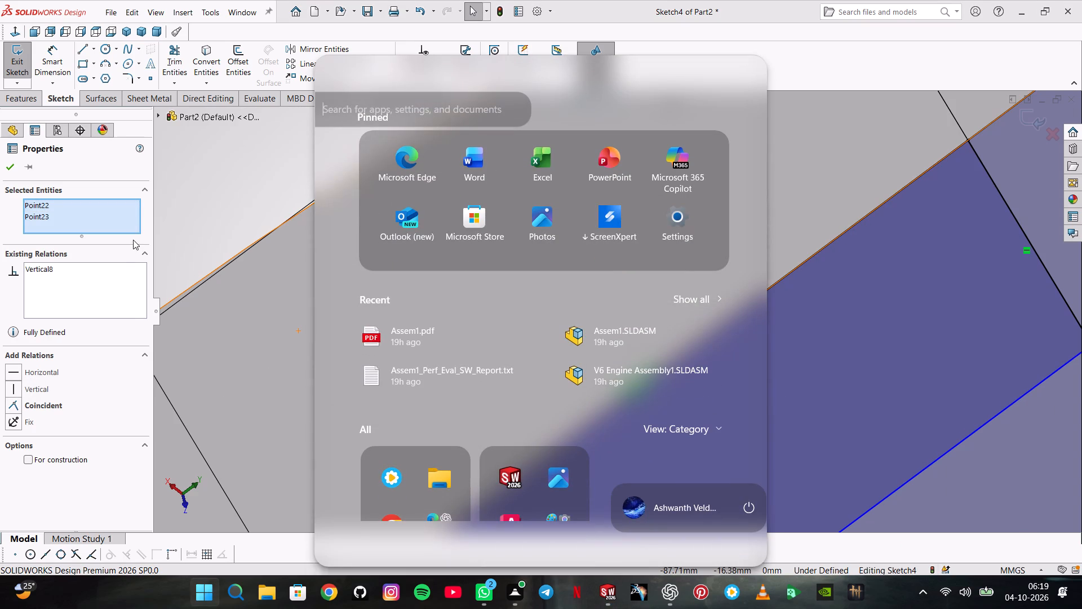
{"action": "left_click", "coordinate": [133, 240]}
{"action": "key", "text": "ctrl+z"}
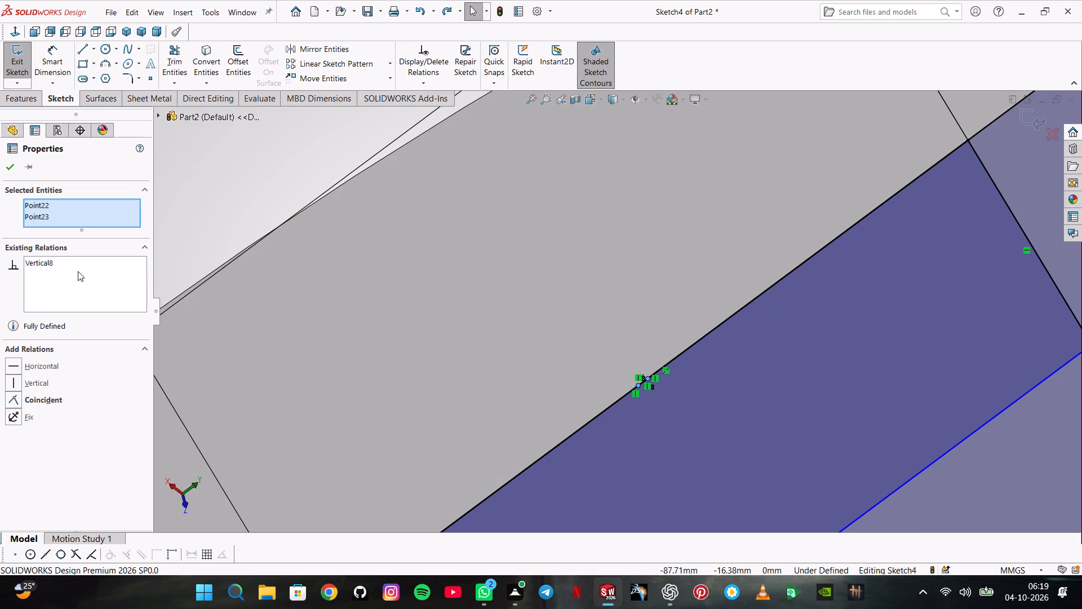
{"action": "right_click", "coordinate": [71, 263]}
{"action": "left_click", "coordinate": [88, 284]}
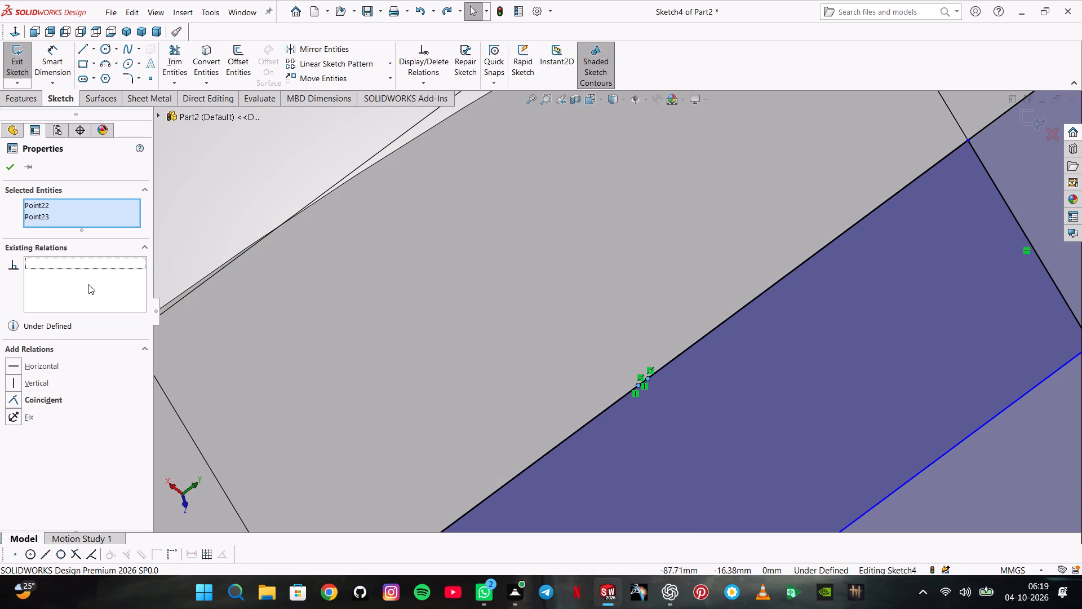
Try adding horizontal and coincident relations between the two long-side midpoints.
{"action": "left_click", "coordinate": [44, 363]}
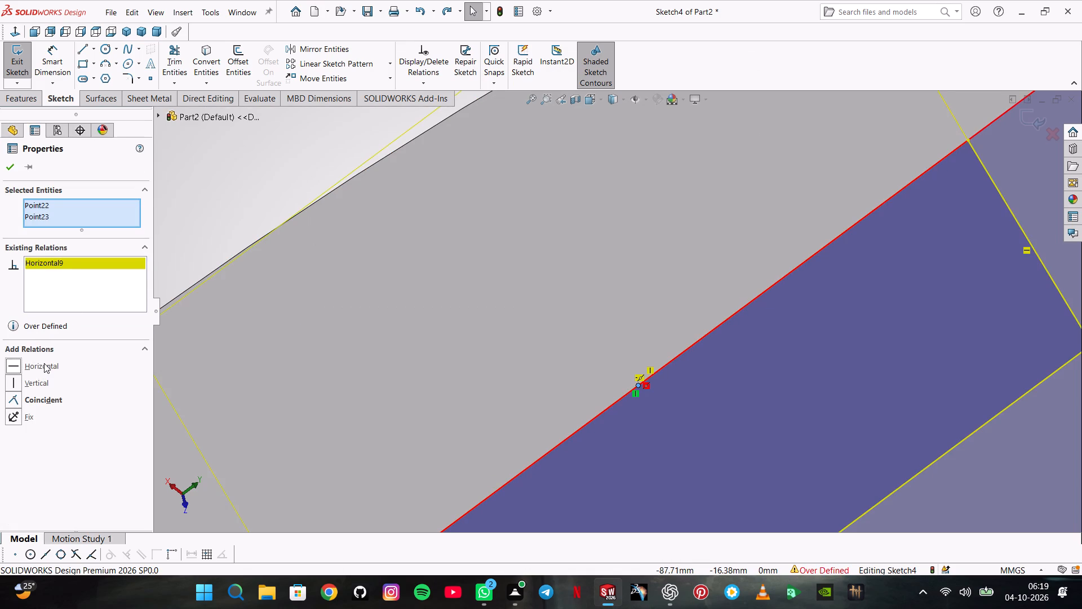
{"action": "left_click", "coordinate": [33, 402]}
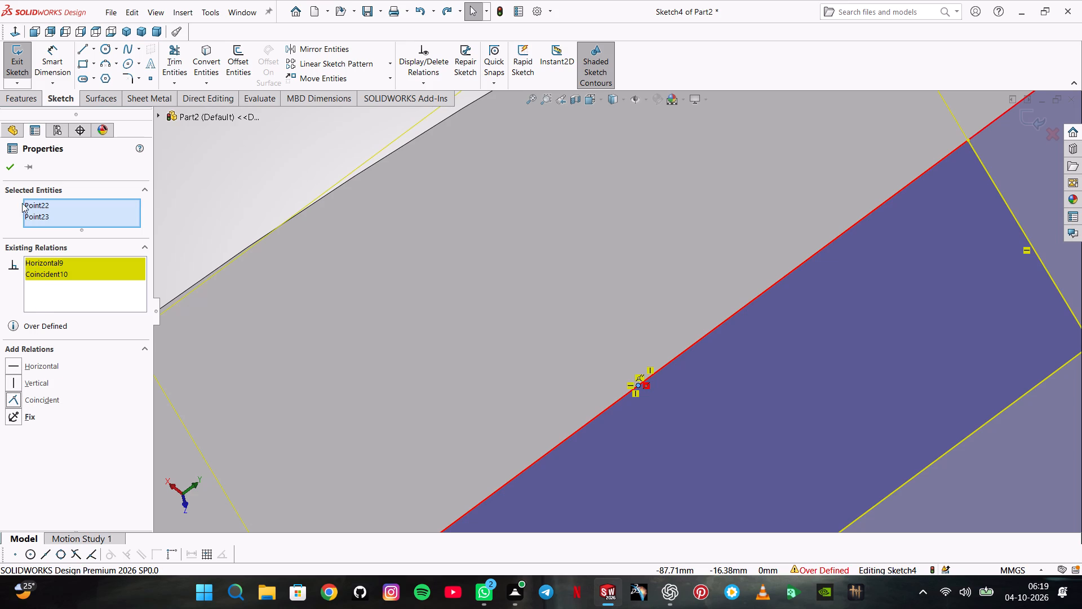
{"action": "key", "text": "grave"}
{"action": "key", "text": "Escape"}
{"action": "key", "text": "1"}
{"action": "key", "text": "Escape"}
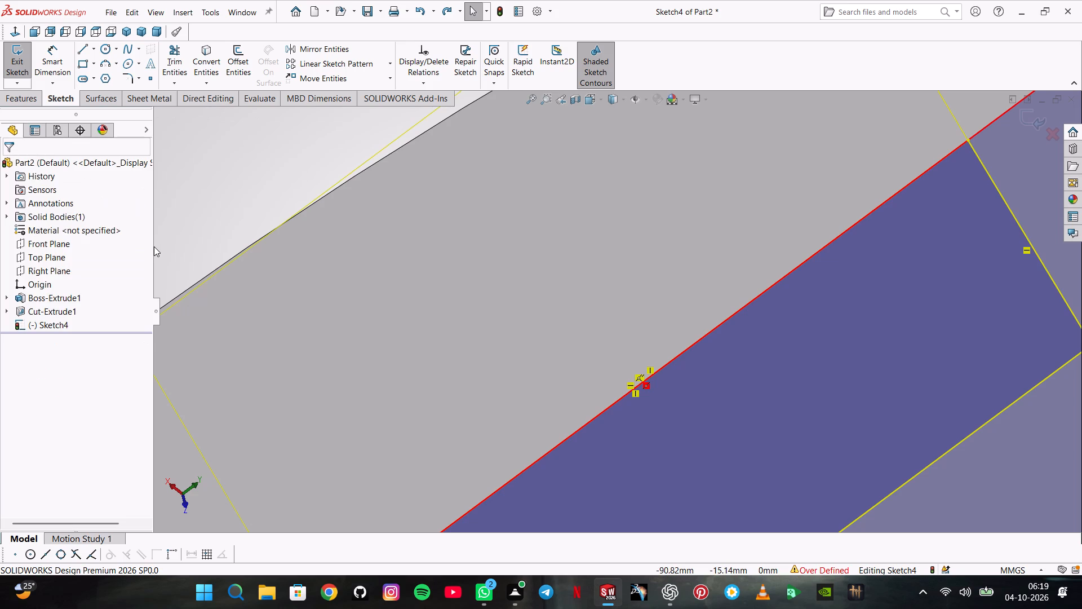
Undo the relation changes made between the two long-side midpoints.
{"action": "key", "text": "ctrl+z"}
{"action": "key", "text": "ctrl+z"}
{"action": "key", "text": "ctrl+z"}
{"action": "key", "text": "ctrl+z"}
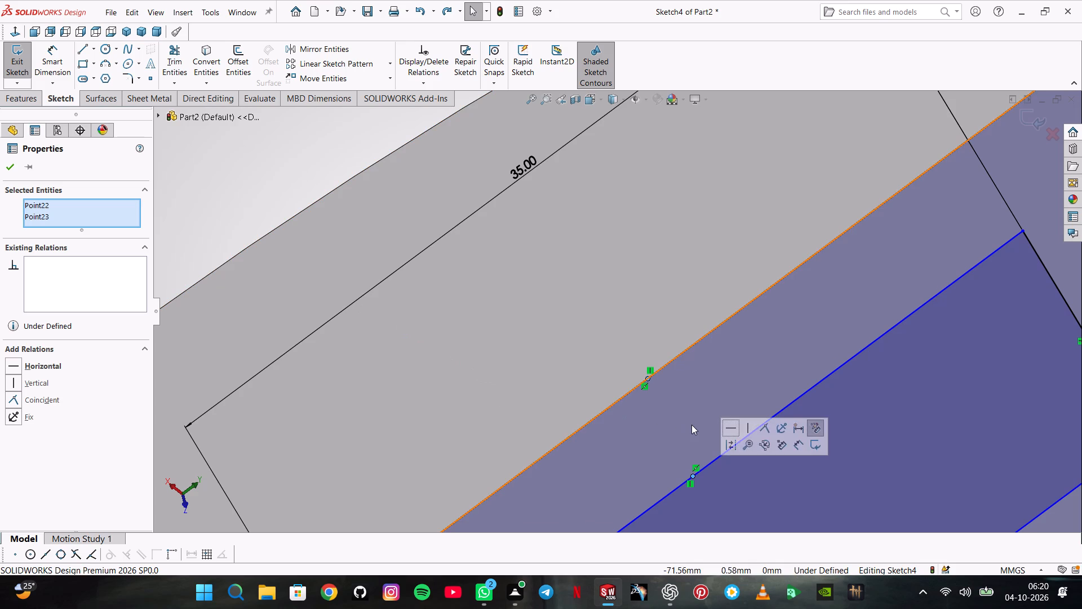
Undo the inner rectangle's length change to 35 mm, keeping its length dimension.
{"action": "key", "text": "ctrl+z"}
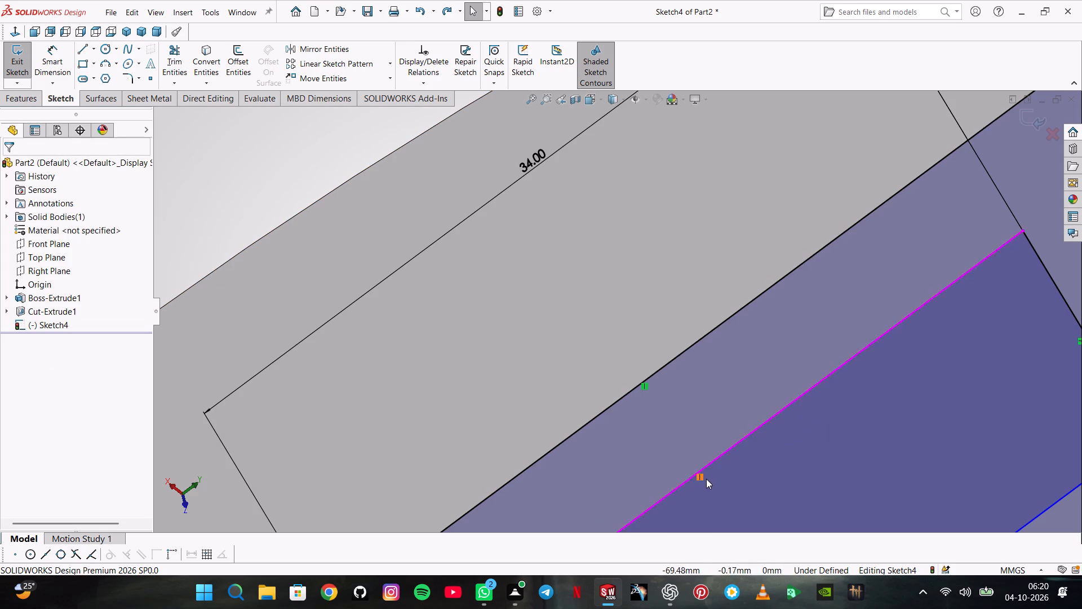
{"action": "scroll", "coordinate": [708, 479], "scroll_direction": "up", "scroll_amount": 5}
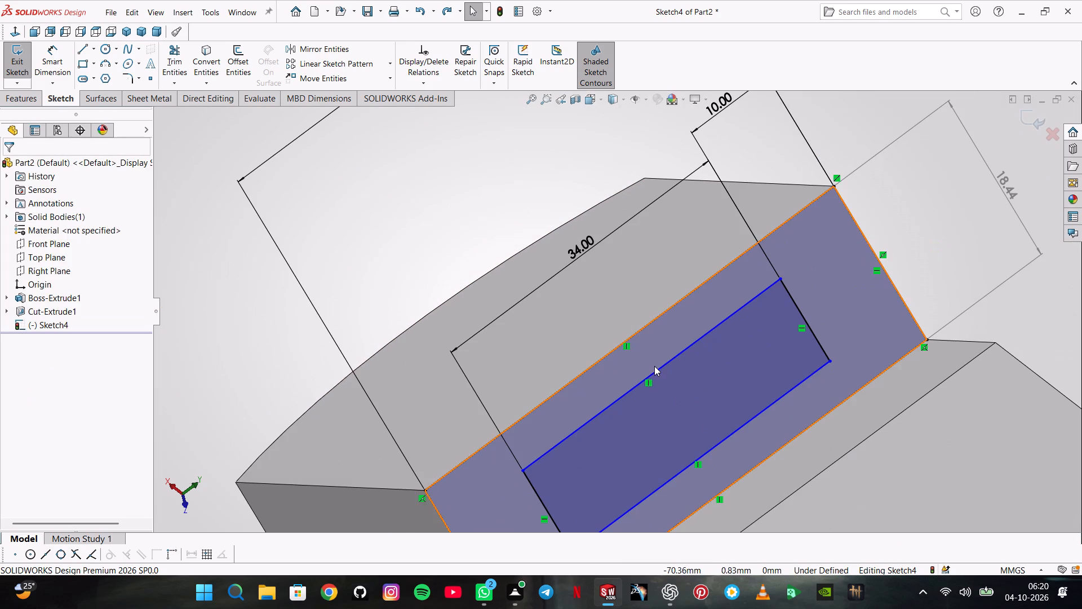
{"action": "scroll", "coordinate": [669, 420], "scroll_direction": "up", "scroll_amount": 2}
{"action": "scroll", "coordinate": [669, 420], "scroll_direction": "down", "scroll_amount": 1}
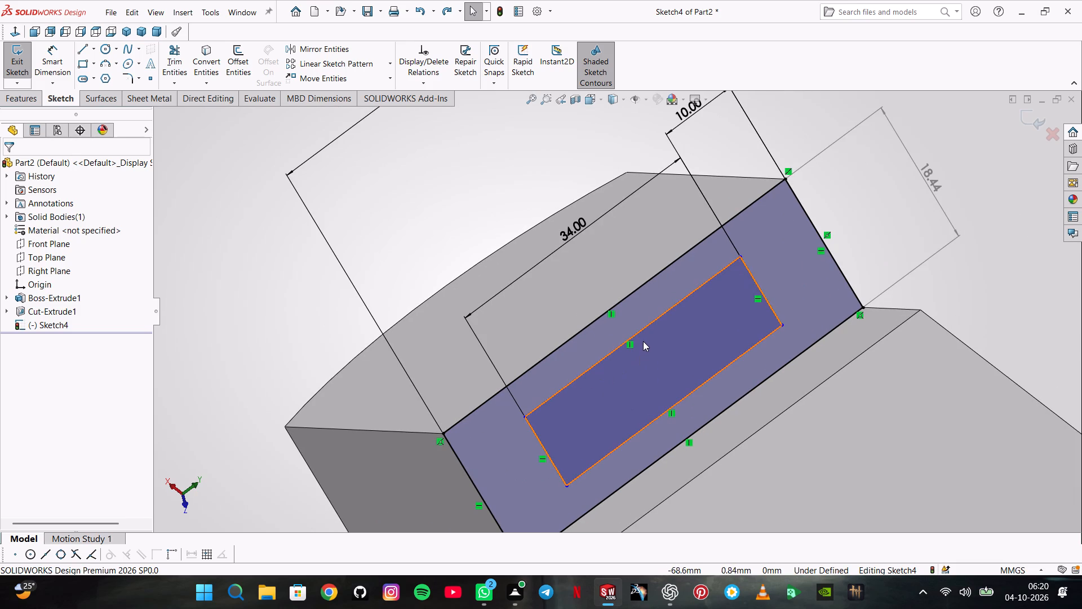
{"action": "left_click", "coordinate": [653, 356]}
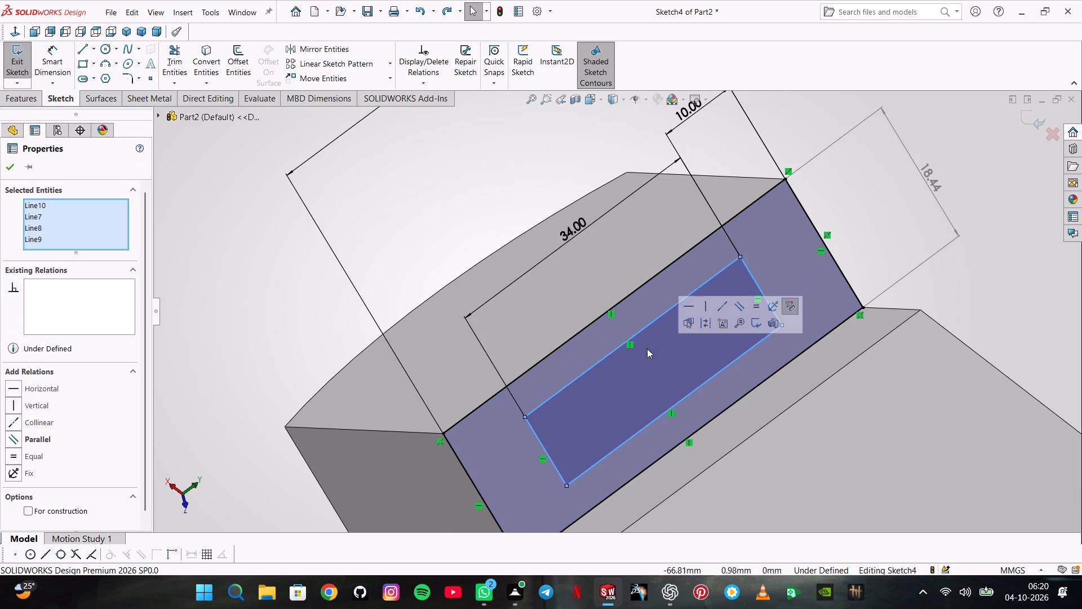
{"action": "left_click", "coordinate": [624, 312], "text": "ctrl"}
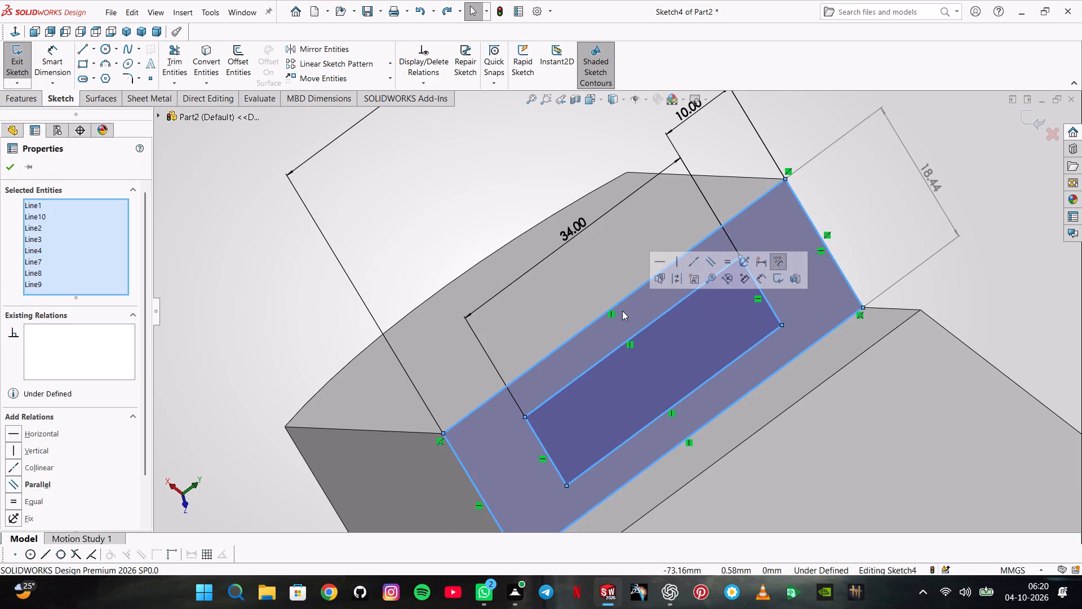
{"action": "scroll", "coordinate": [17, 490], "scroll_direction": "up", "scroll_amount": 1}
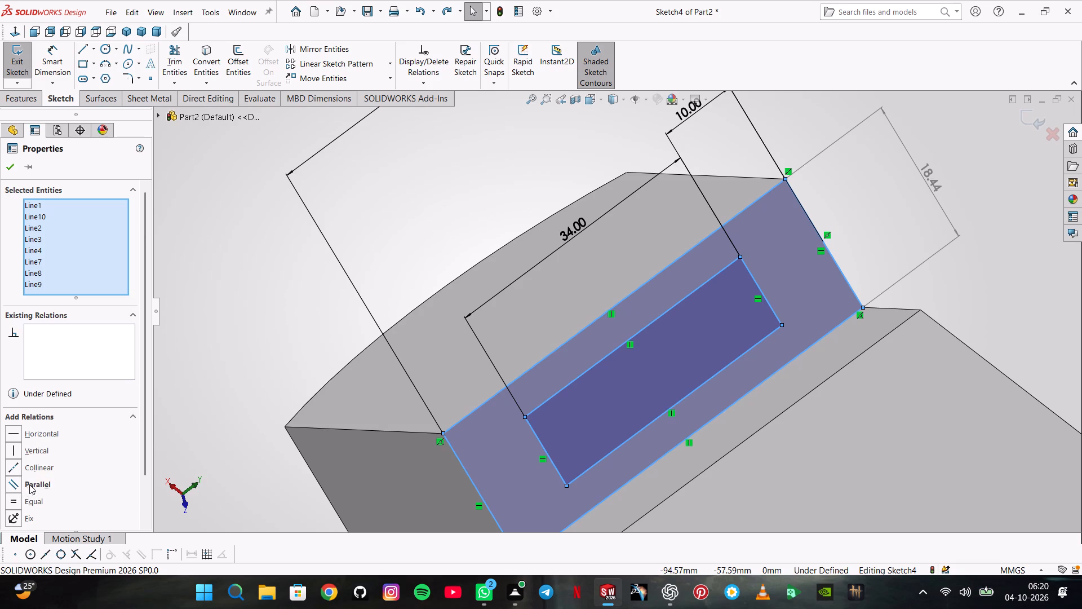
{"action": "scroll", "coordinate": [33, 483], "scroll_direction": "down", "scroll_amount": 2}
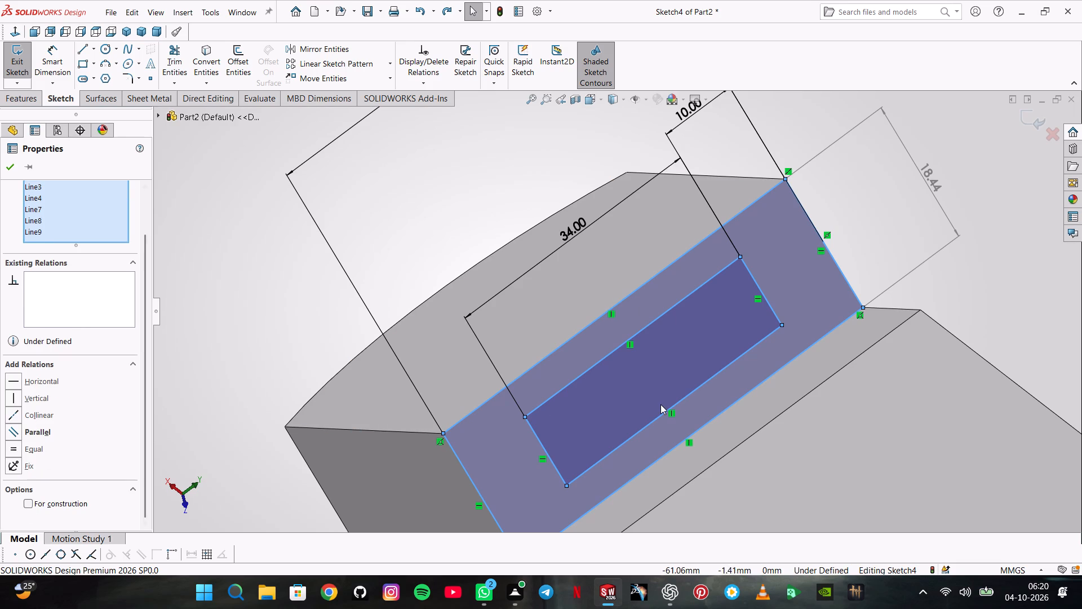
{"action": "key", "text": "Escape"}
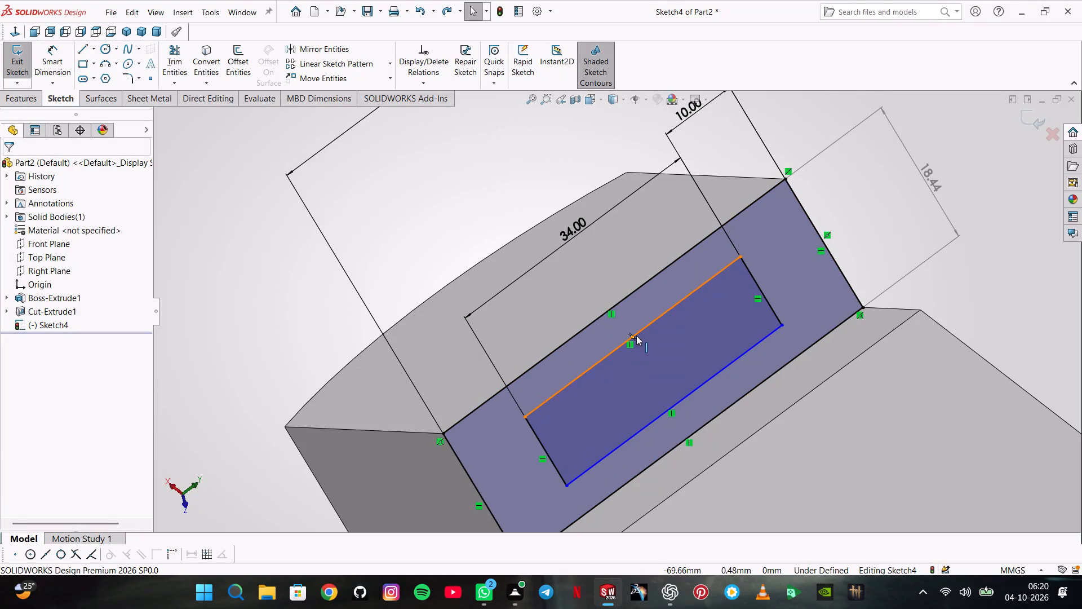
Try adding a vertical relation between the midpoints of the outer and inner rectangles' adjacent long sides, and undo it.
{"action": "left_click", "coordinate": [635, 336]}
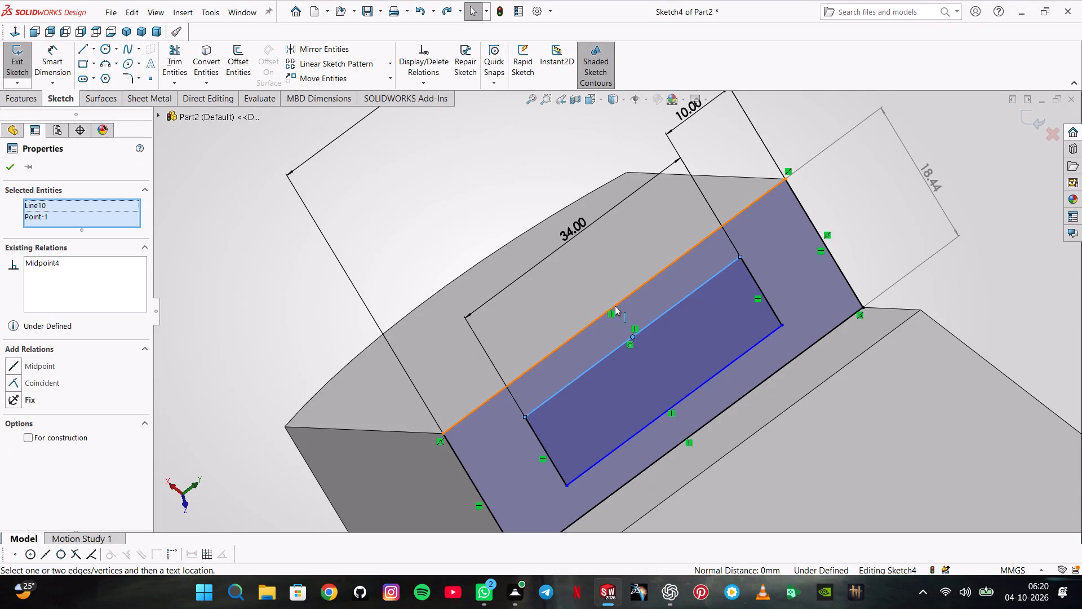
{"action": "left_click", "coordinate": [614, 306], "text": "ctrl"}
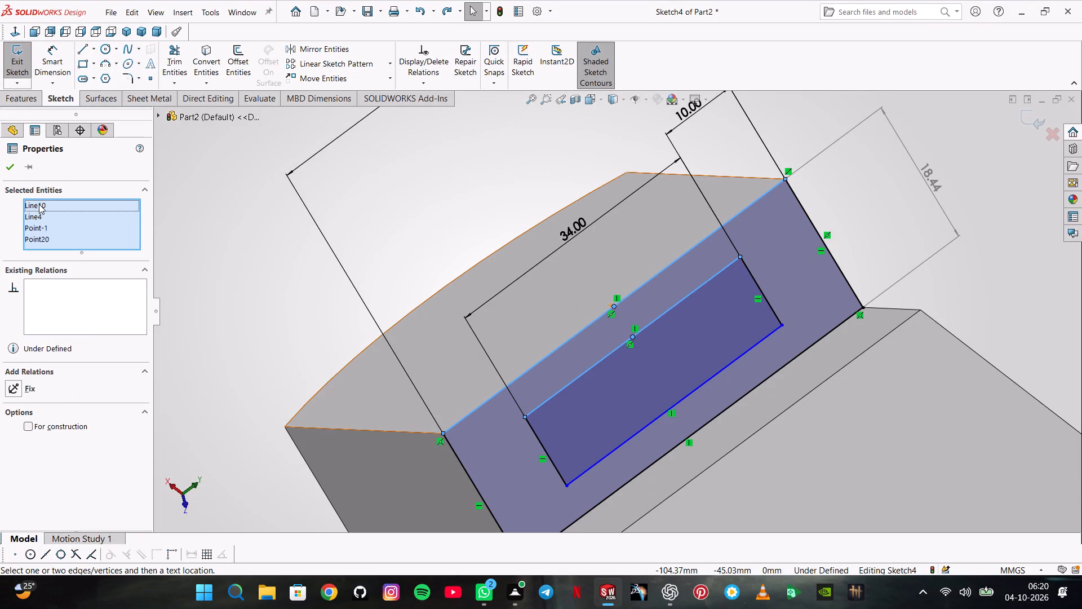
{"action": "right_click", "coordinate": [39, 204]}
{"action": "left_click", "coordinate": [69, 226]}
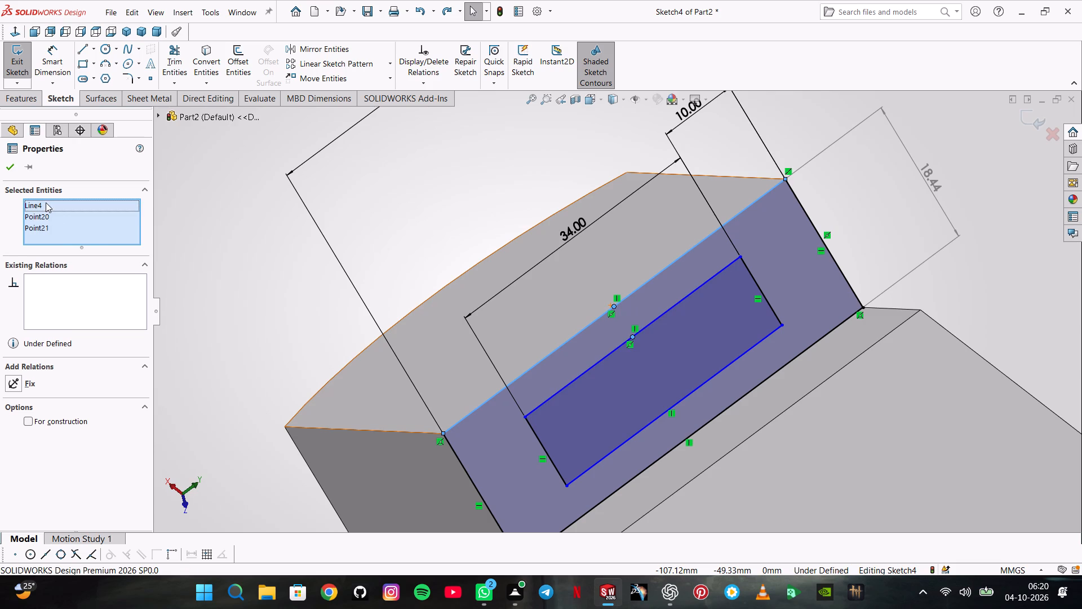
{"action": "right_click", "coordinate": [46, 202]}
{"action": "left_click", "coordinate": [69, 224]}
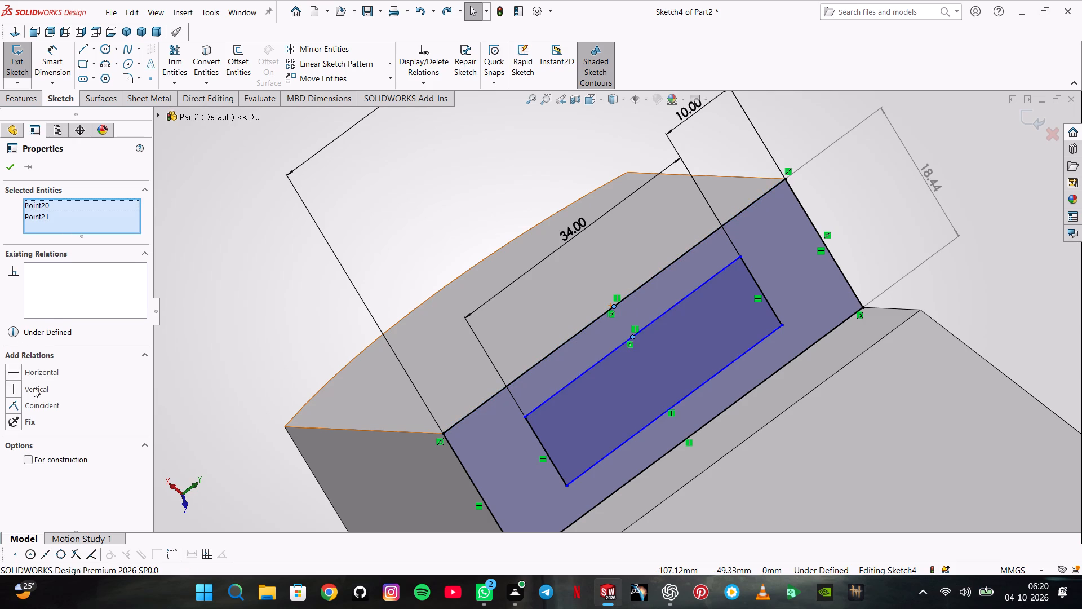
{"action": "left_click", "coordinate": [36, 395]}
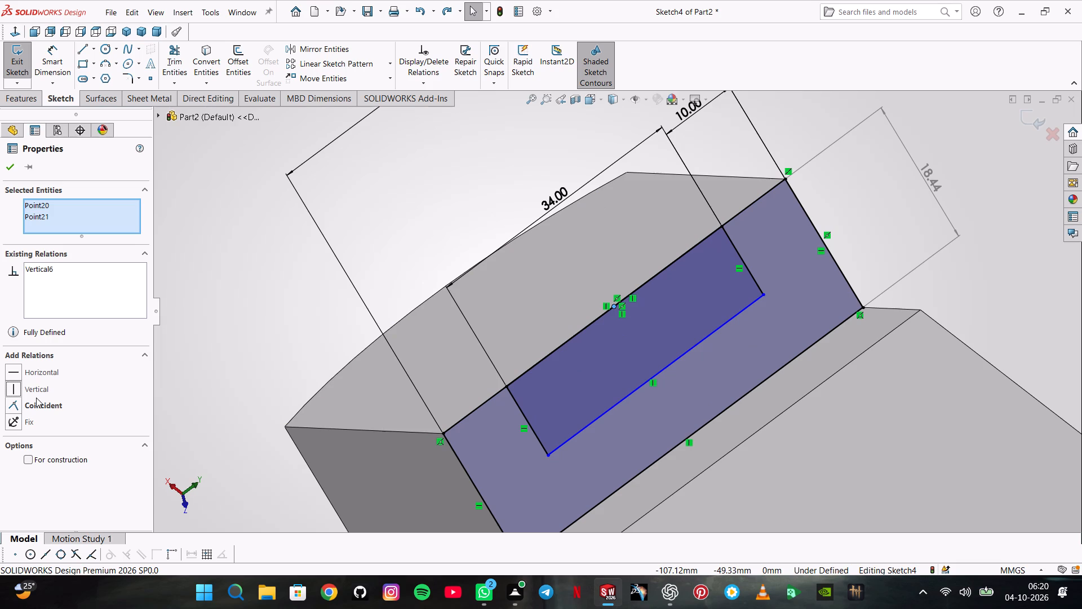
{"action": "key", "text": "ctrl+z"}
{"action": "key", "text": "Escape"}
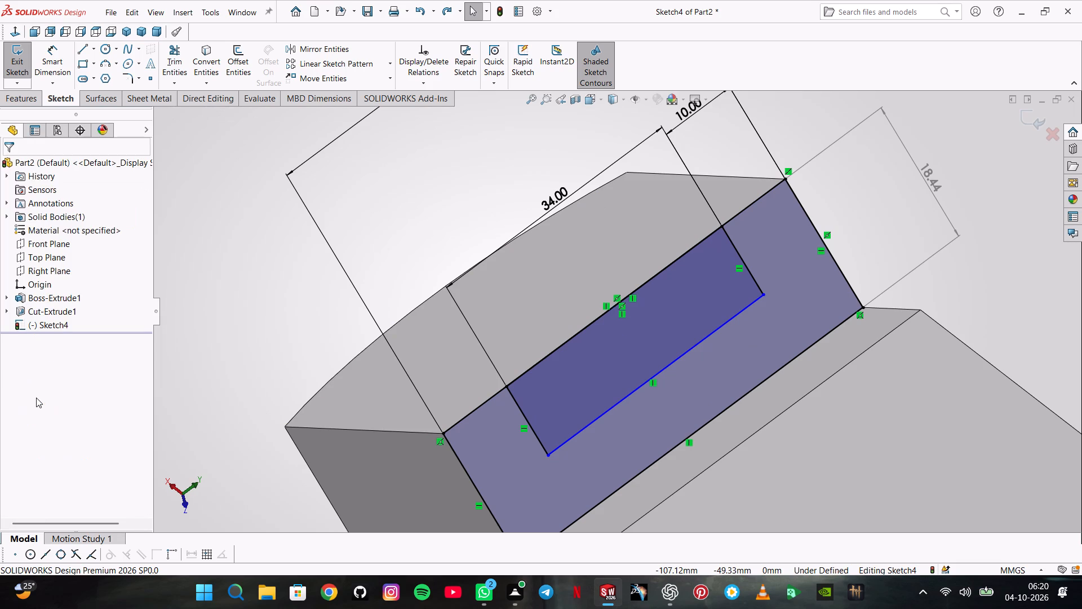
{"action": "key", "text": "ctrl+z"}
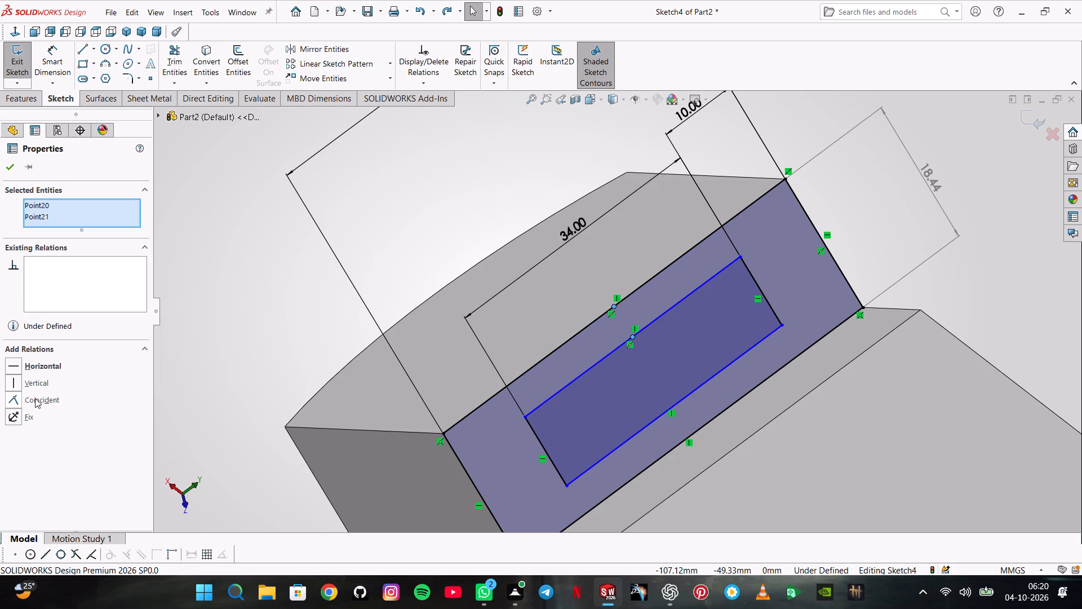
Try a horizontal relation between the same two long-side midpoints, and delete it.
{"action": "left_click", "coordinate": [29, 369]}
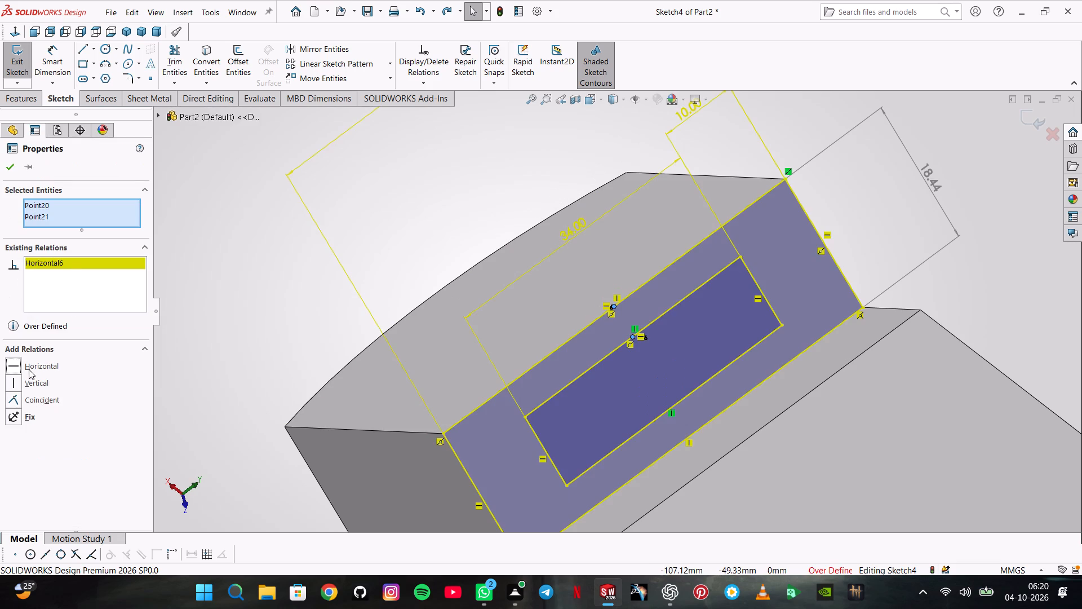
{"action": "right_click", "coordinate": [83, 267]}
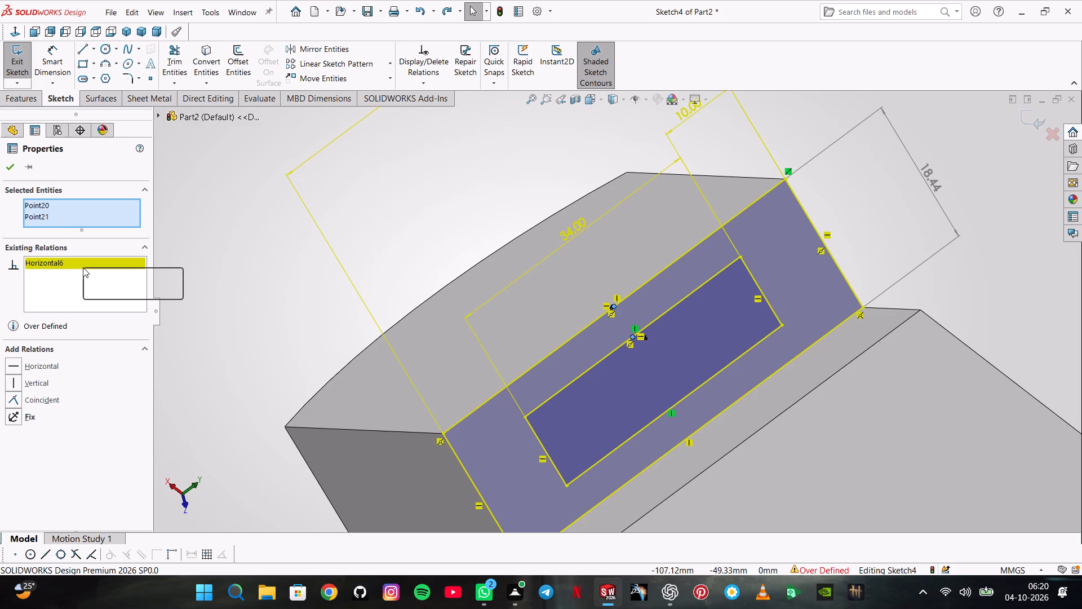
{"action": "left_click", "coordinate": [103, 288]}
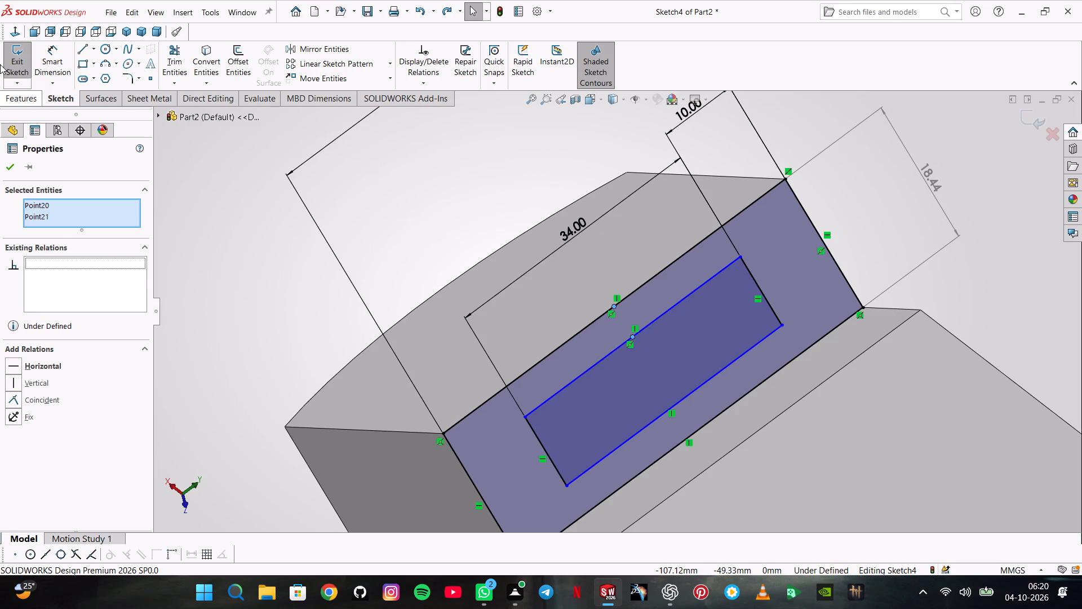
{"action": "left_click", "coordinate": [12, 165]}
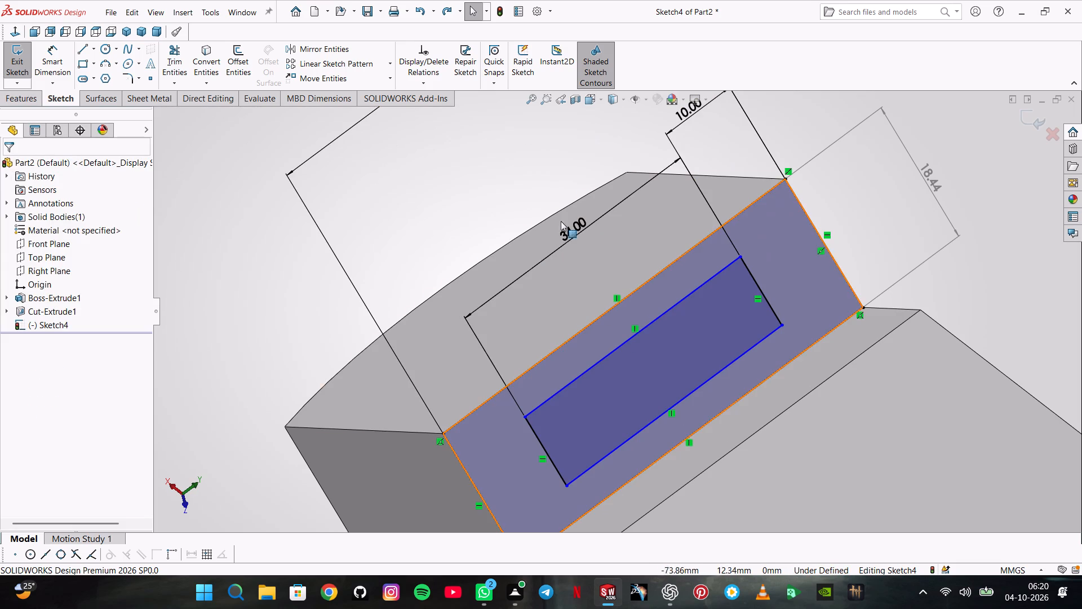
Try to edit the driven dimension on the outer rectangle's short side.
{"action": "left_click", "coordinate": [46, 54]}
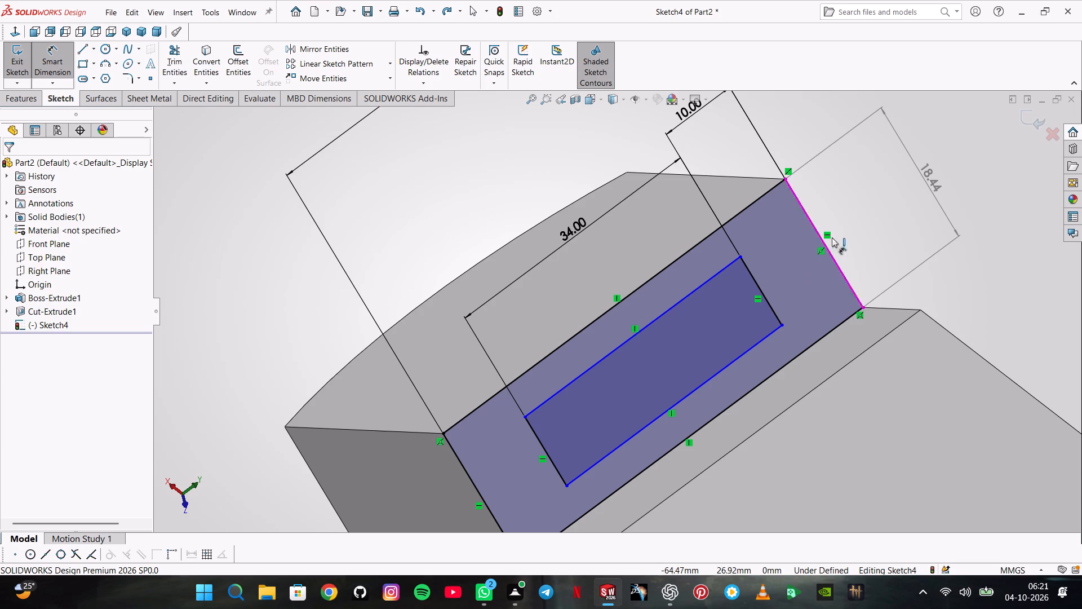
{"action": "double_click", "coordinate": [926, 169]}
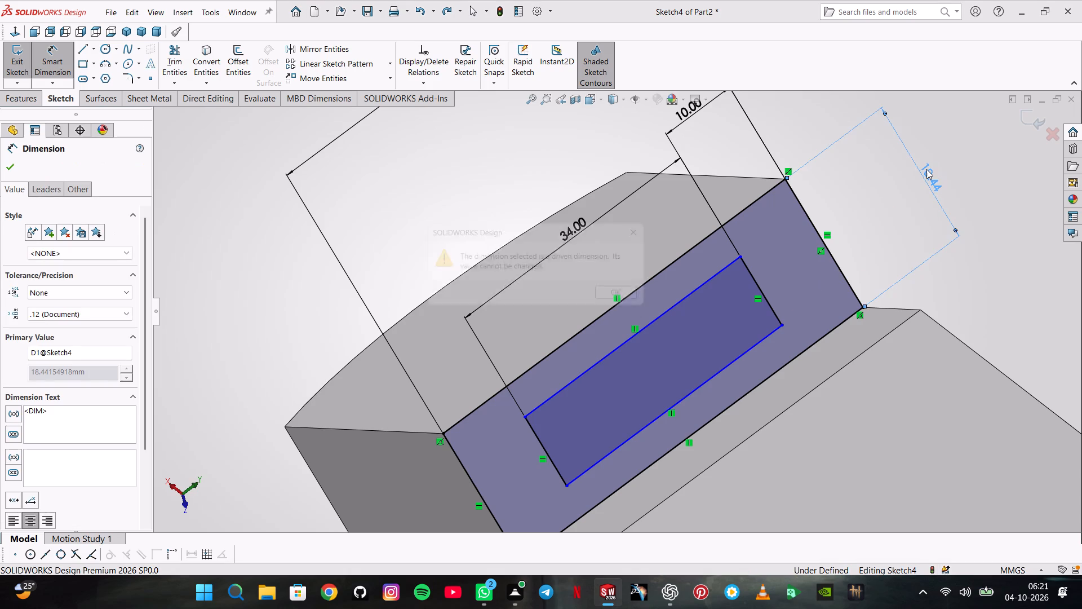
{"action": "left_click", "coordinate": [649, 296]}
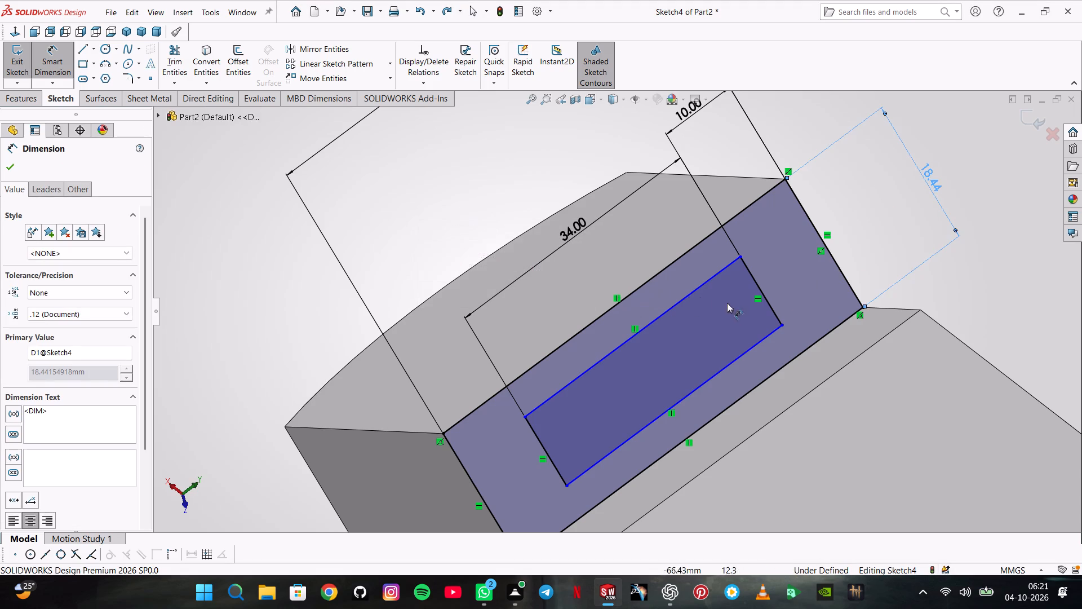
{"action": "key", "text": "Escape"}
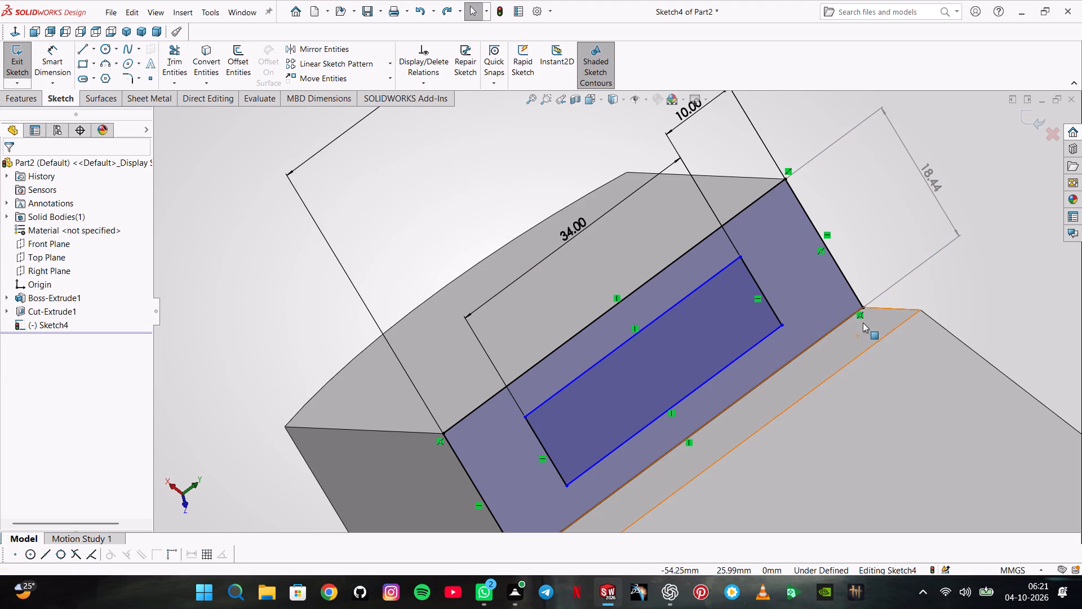
Delete the coincident relation at the outer rectangle's corner where the short side meets the long side nearest the arm.
{"action": "left_click", "coordinate": [862, 315]}
{"action": "key", "text": "Delete"}
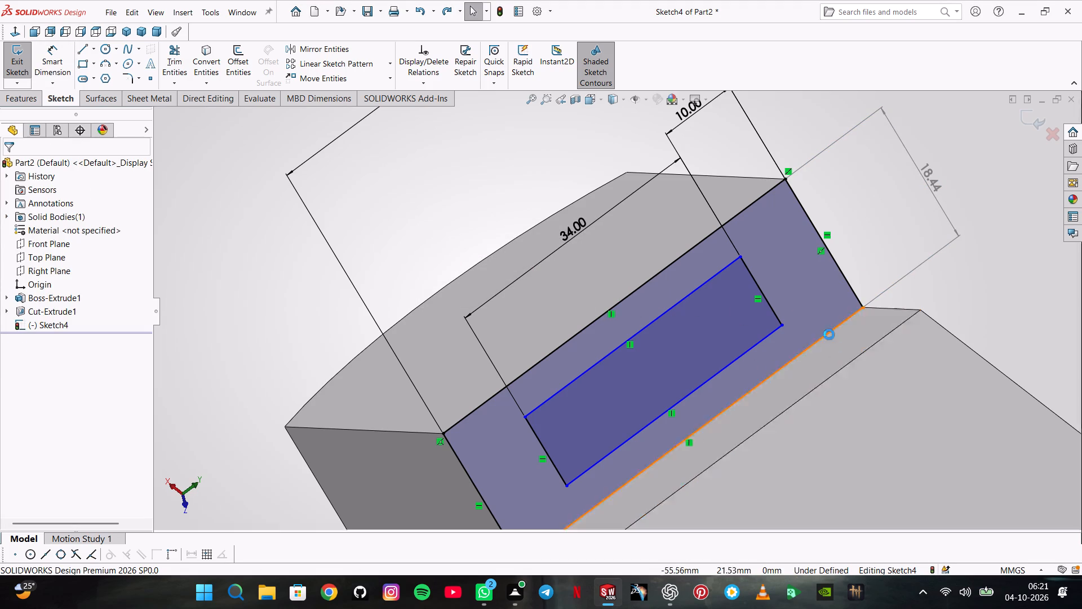
Delete the driven dimension on the outer rectangle's short side.
{"action": "scroll", "coordinate": [792, 358], "scroll_direction": "up", "scroll_amount": 2}
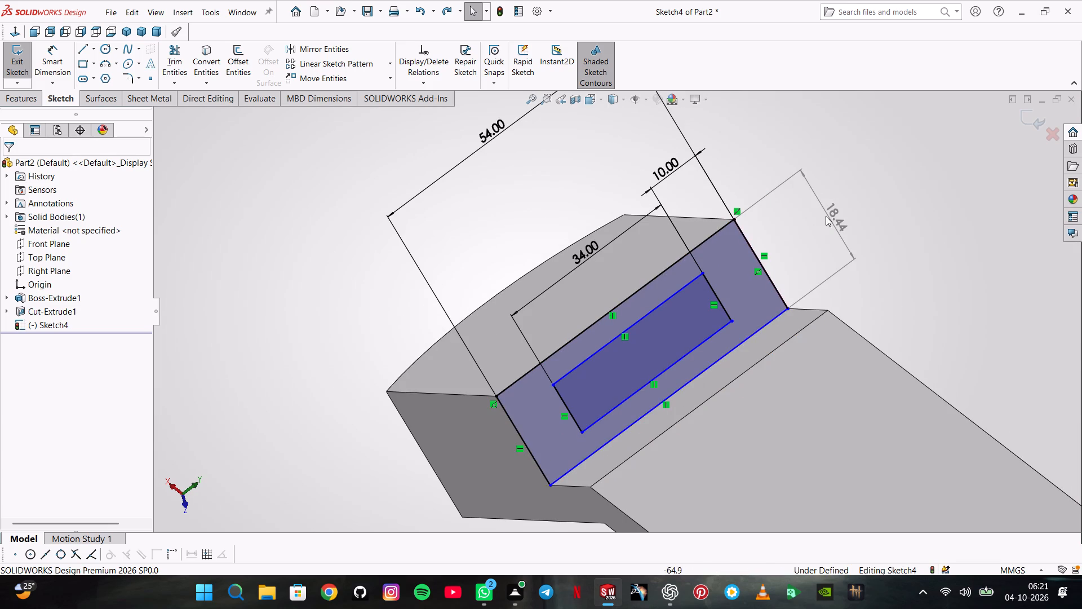
{"action": "left_click", "coordinate": [840, 209]}
{"action": "key", "text": "Delete"}
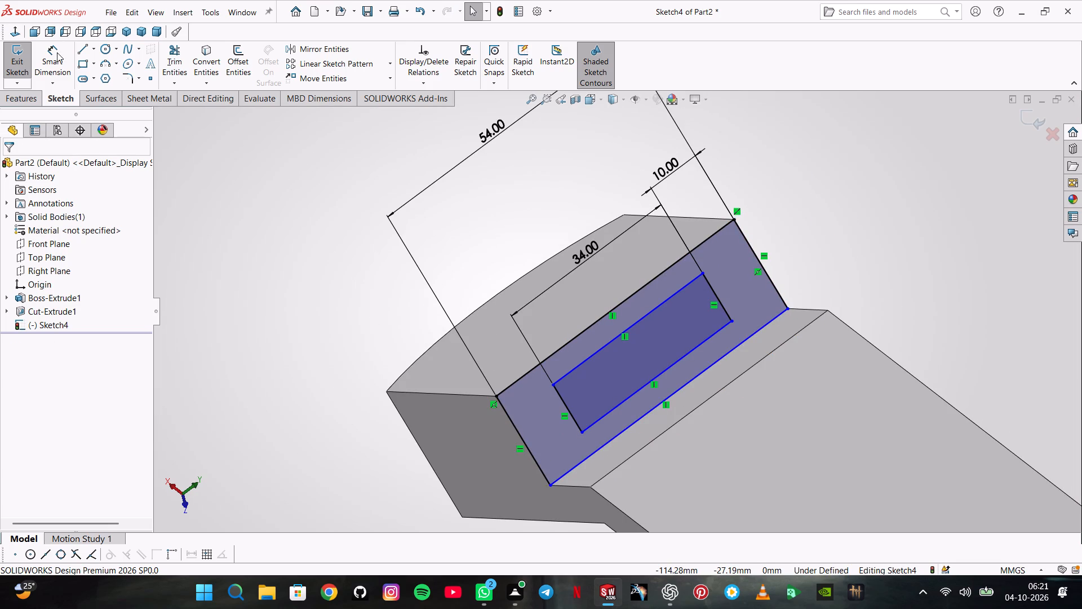
Dimension the distance between the outer rectangle's two long sides as 18 mm.
{"action": "left_click", "coordinate": [57, 53]}
{"action": "left_click", "coordinate": [685, 384]}
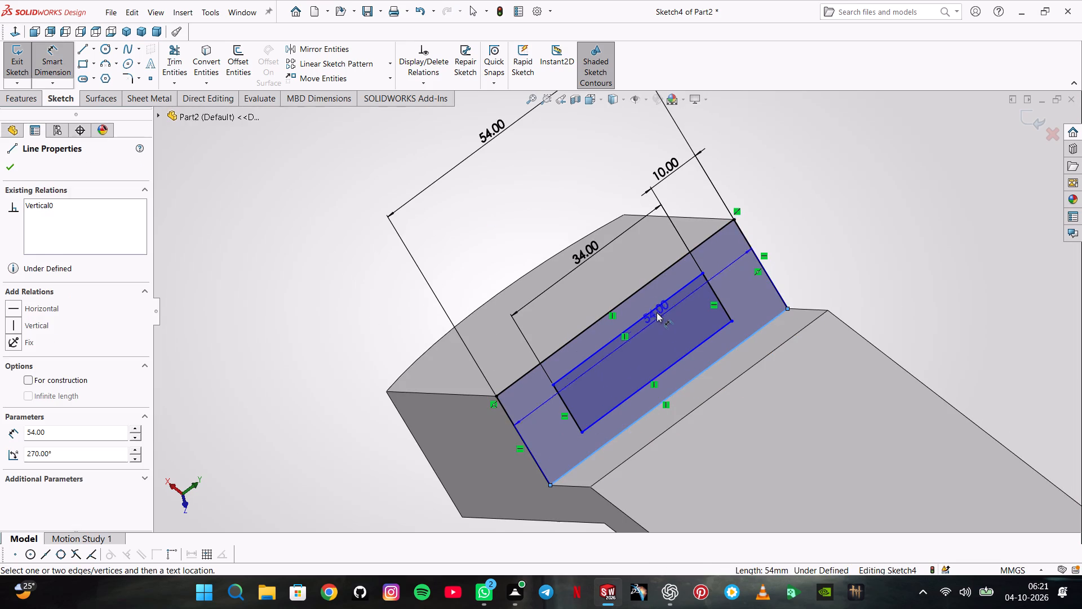
{"action": "left_click", "coordinate": [645, 281]}
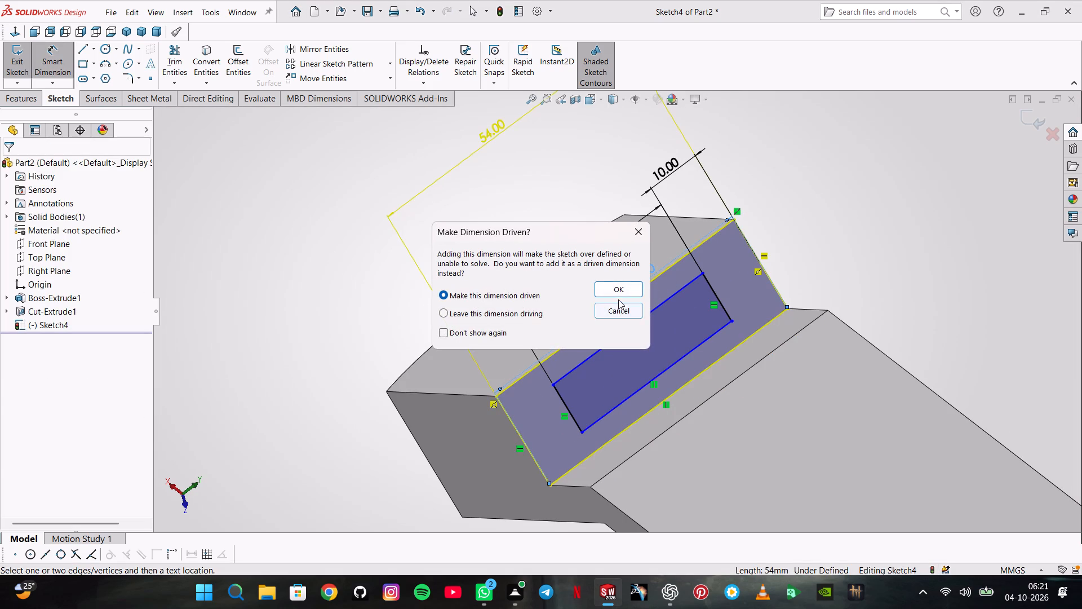
{"action": "left_click", "coordinate": [624, 310]}
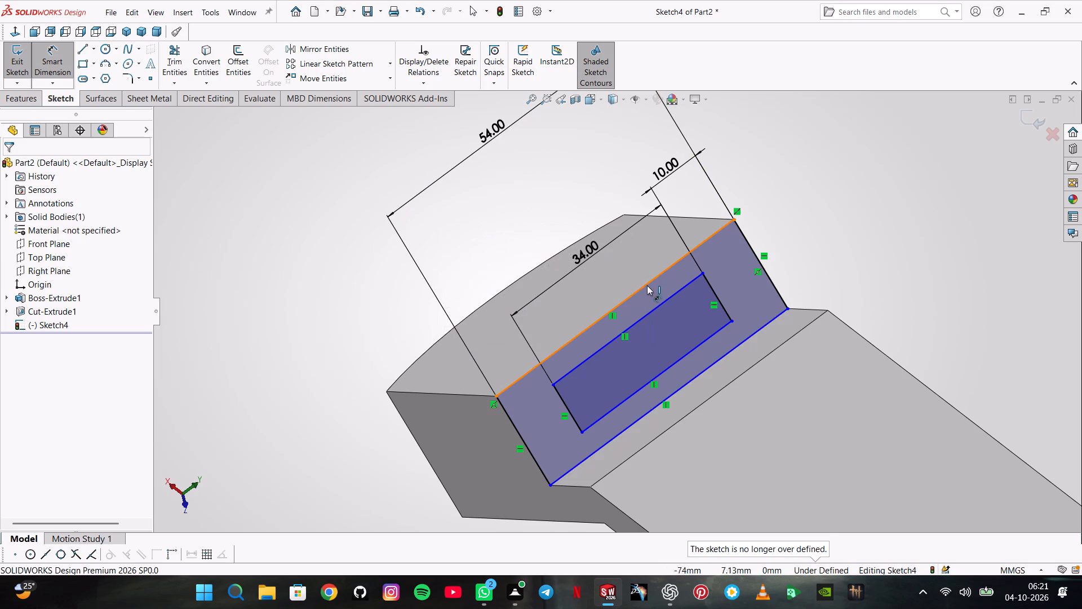
{"action": "left_click", "coordinate": [648, 284]}
{"action": "left_click", "coordinate": [706, 368]}
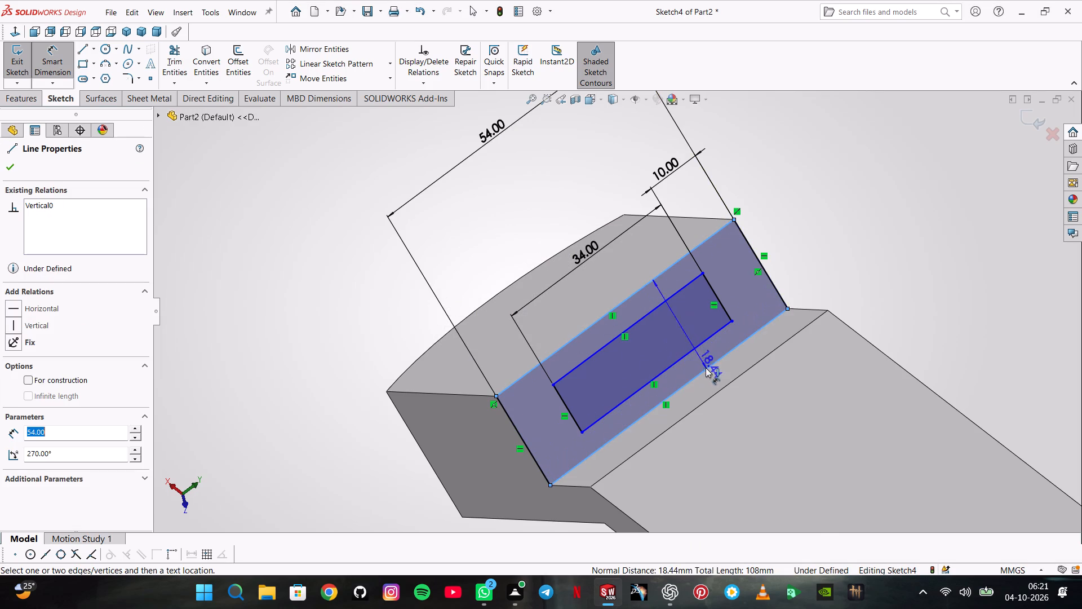
{"action": "left_click", "coordinate": [794, 239]}
{"action": "type", "text": "11"}
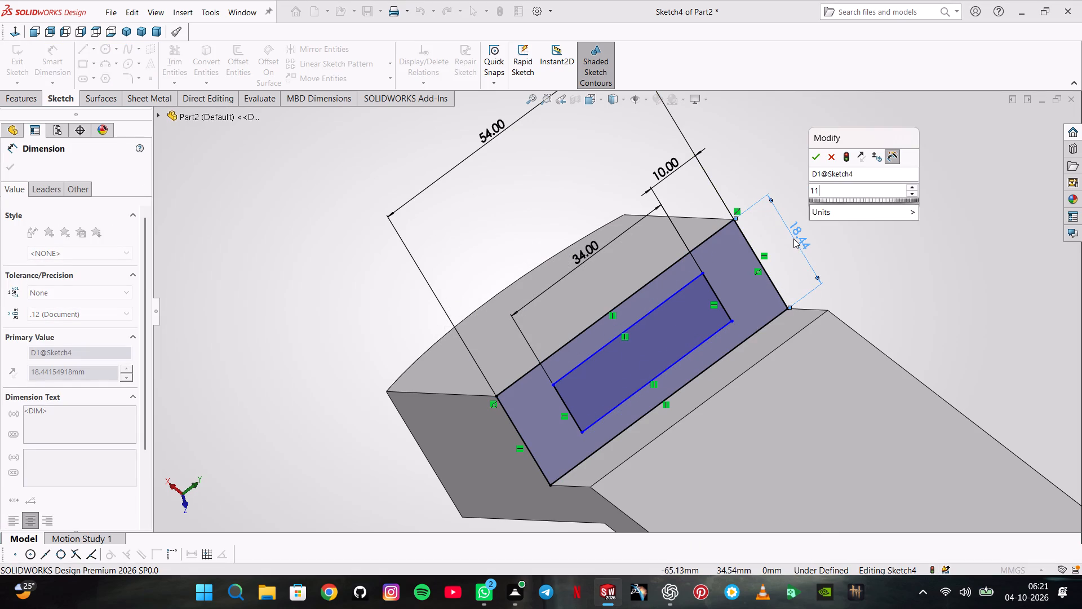
{"action": "key", "text": "BackSpace"}
{"action": "key", "text": "8"}
{"action": "key", "text": "Return"}
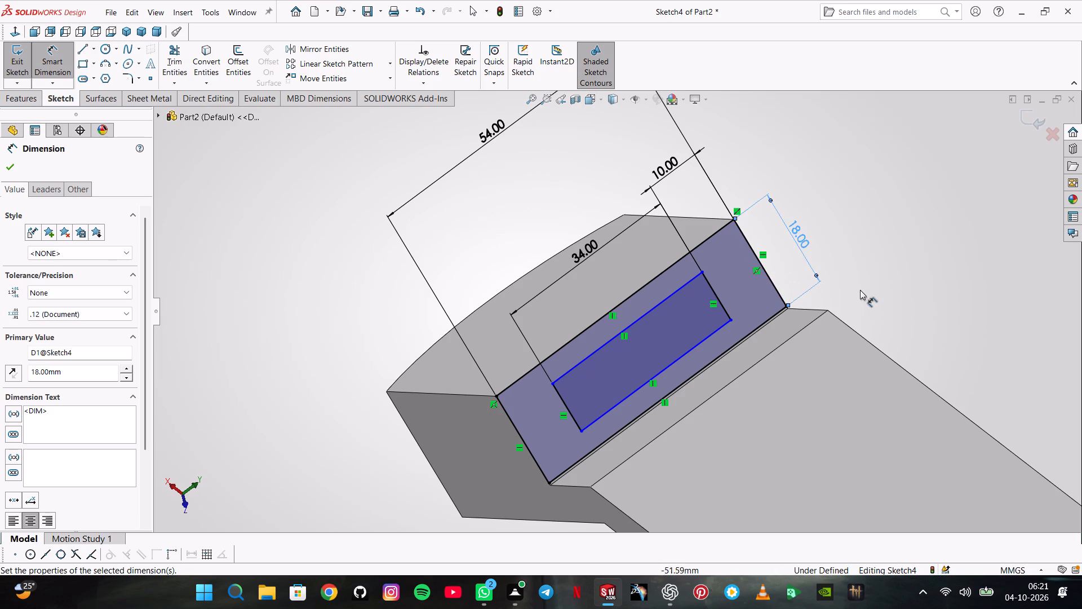
{"action": "key", "text": "grave"}
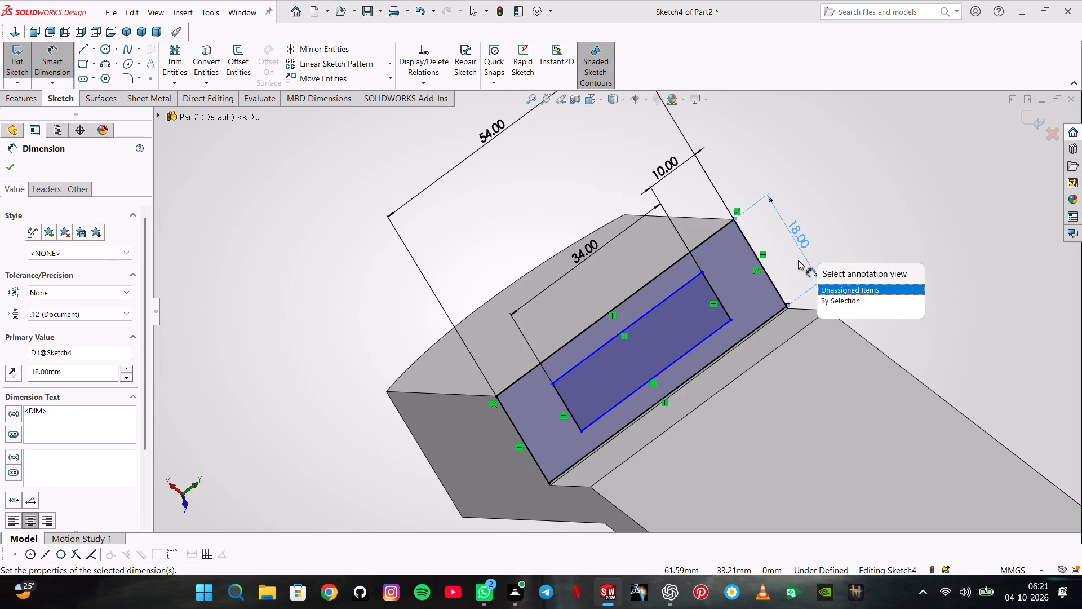
{"action": "key", "text": "Escape"}
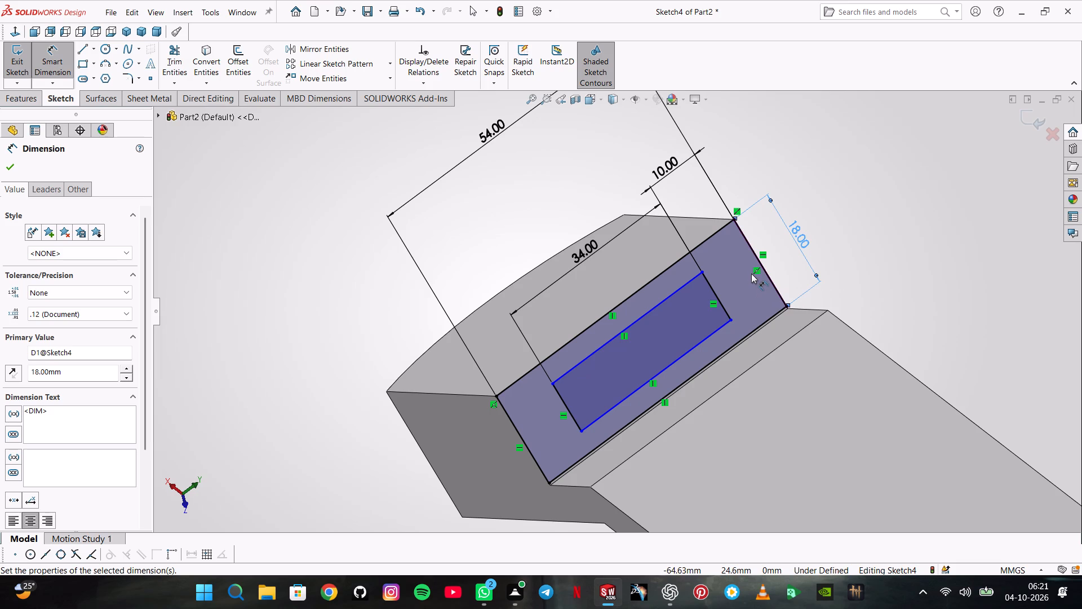
Dimension the gap between the inner and outer rectangles' long sides nearest the arm as 8 mm.
{"action": "left_click", "coordinate": [724, 328]}
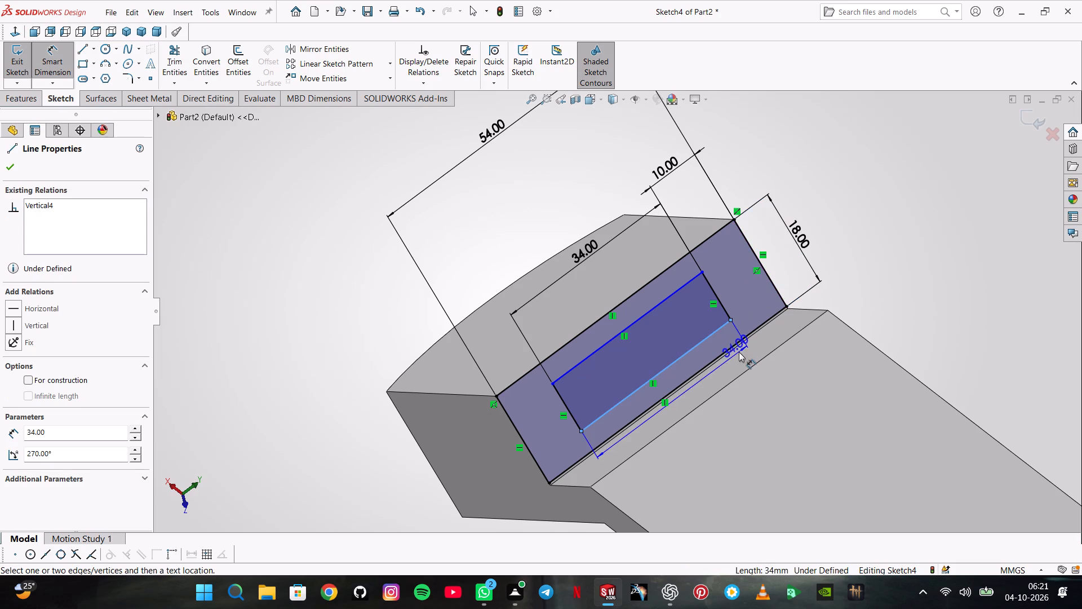
{"action": "left_click", "coordinate": [737, 345]}
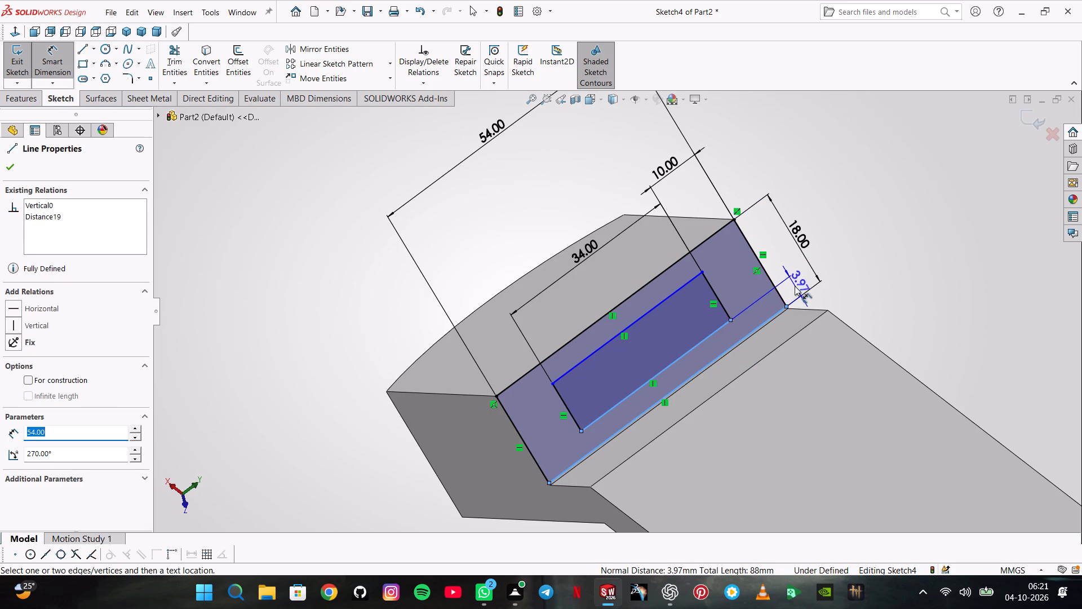
{"action": "left_click", "coordinate": [795, 286]}
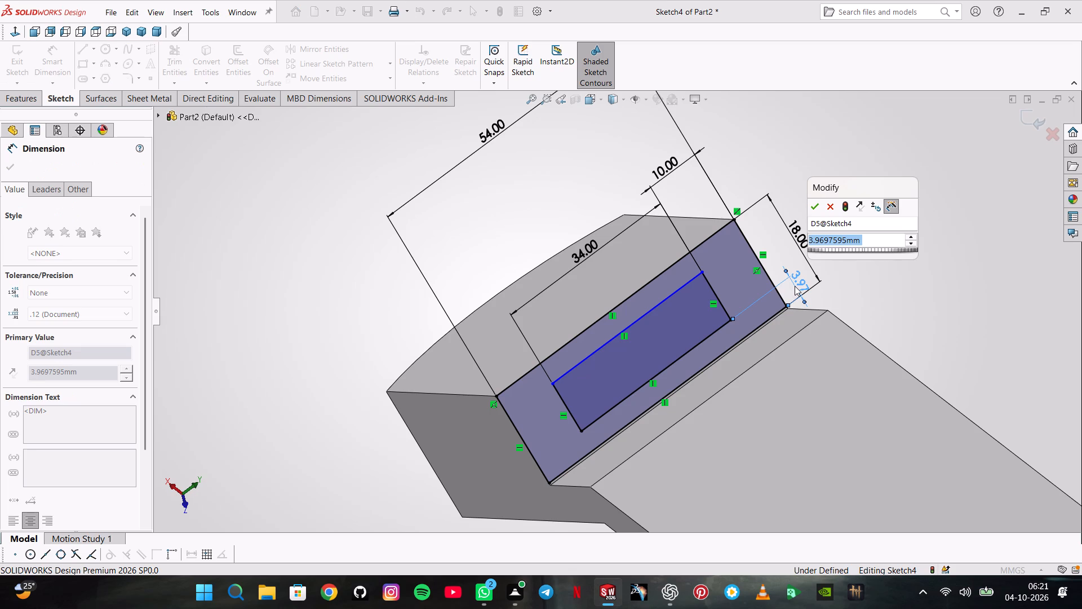
{"action": "key", "text": "1"}
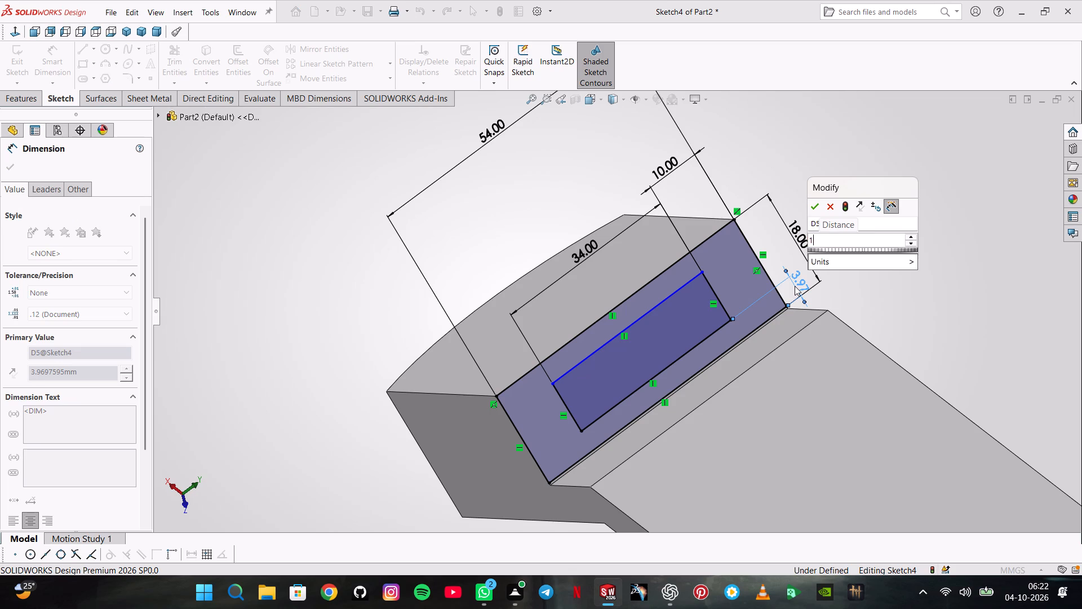
{"action": "key", "text": "BackSpace"}
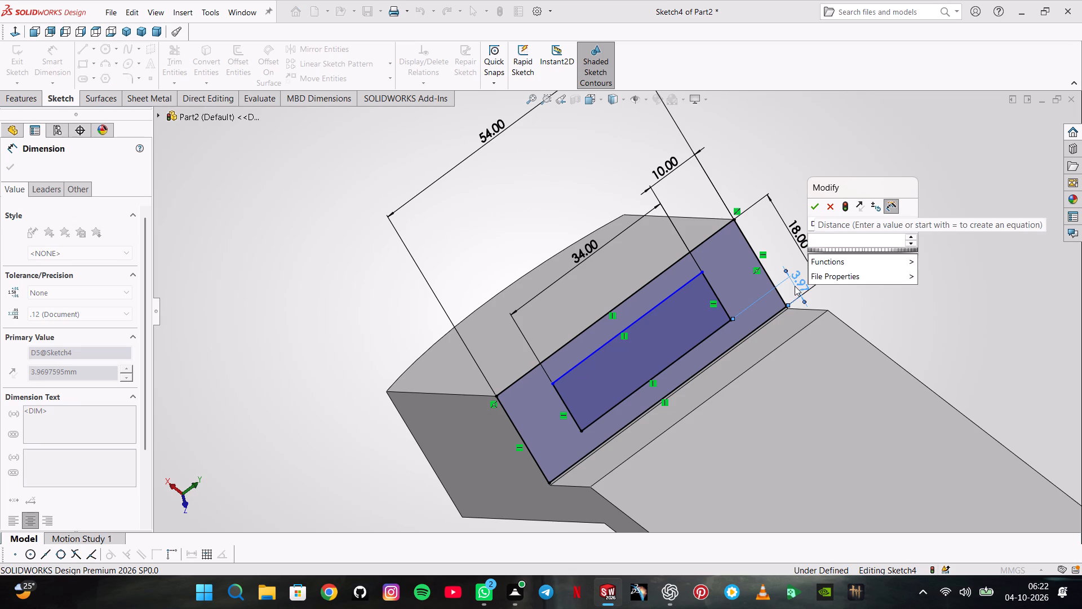
{"action": "key", "text": "8"}
{"action": "key", "text": "Return"}
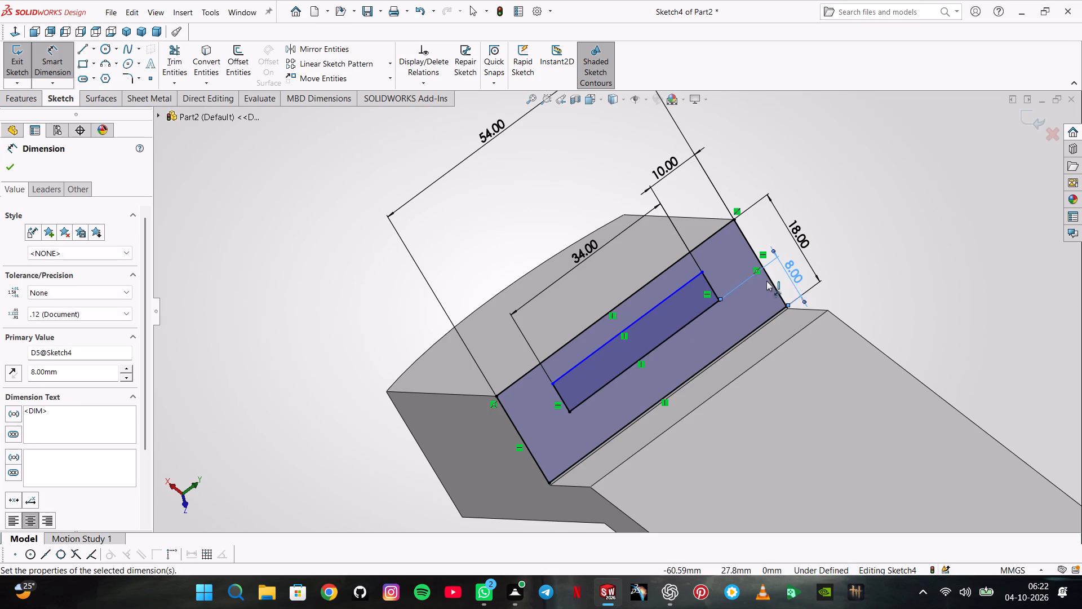
Dimension the gap between the inner and outer rectangles' long sides farthest from the arm as 10 mm.
{"action": "left_click", "coordinate": [685, 281]}
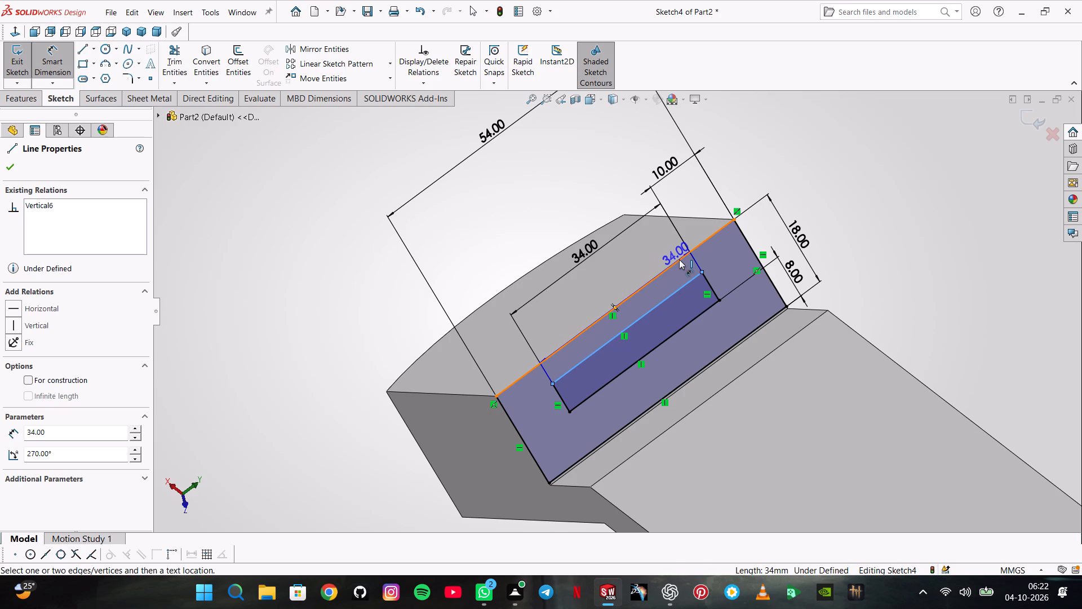
{"action": "left_click", "coordinate": [679, 259]}
{"action": "left_click", "coordinate": [800, 191]}
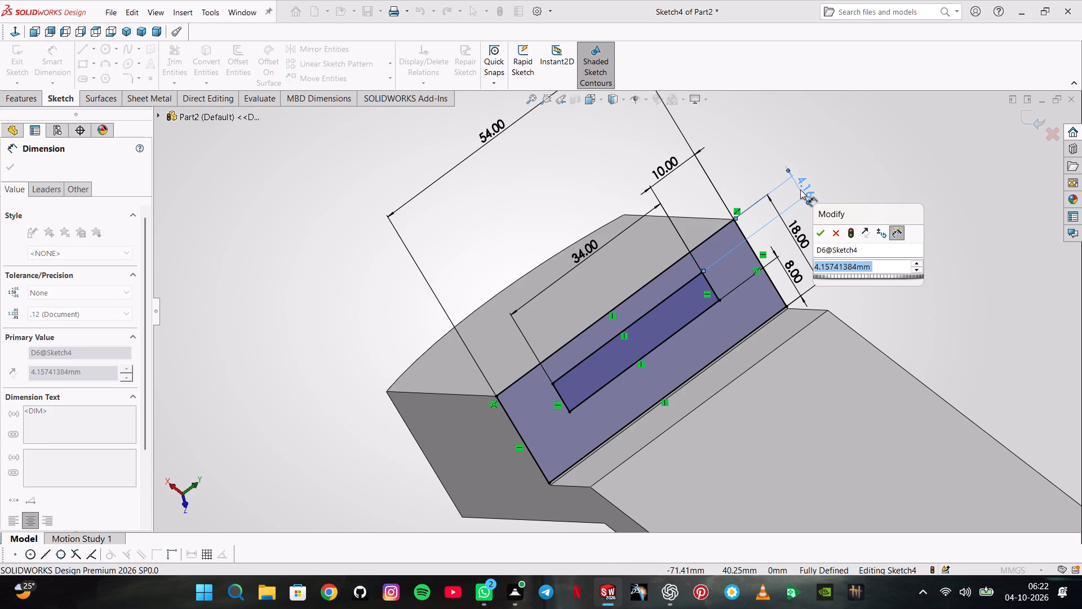
{"action": "type", "text": "10"}
{"action": "key", "text": "Return"}
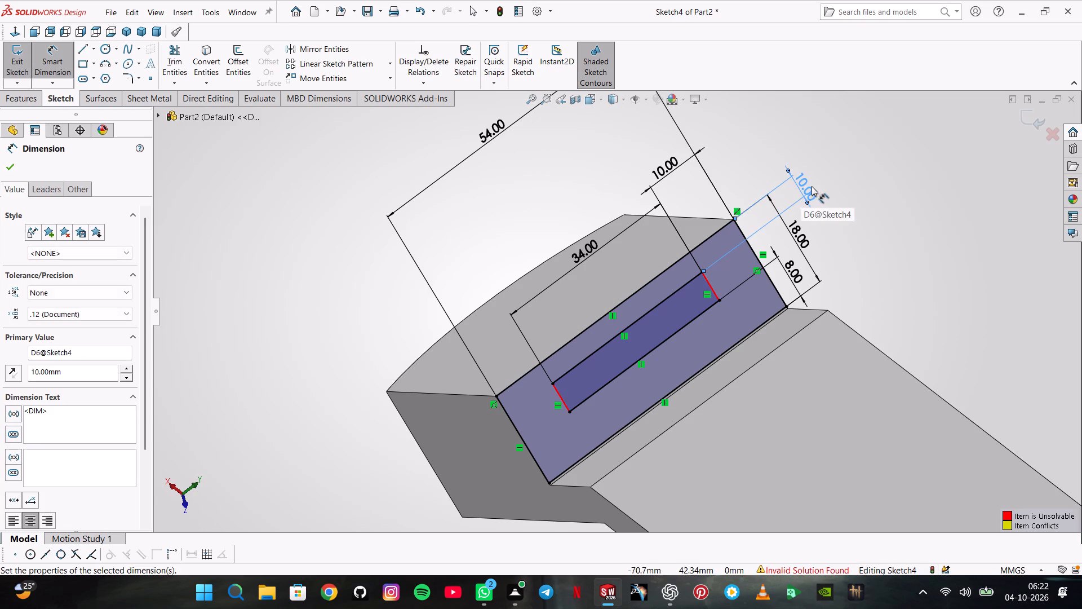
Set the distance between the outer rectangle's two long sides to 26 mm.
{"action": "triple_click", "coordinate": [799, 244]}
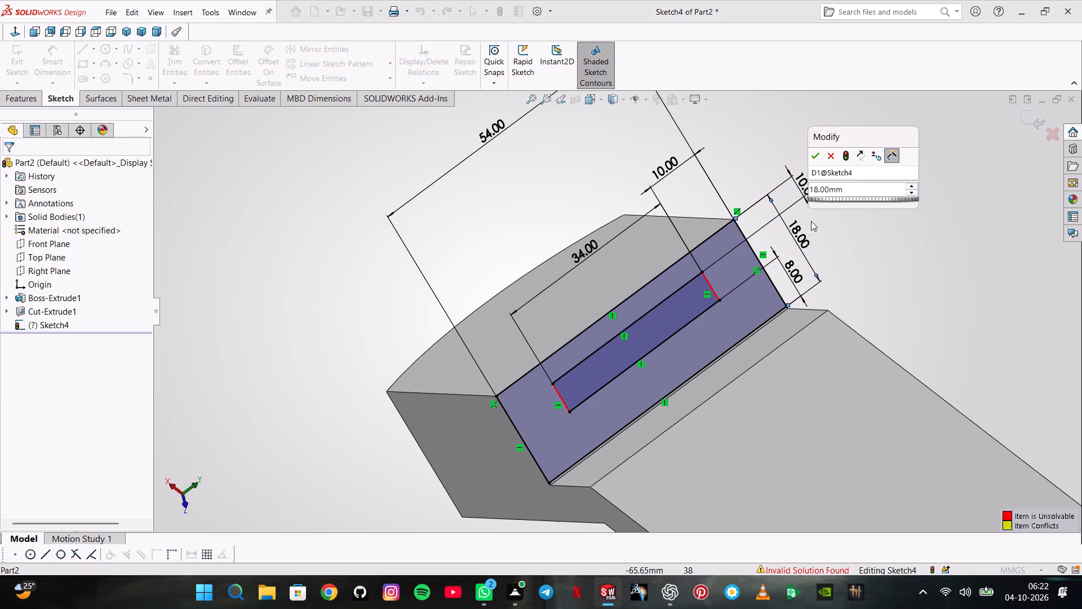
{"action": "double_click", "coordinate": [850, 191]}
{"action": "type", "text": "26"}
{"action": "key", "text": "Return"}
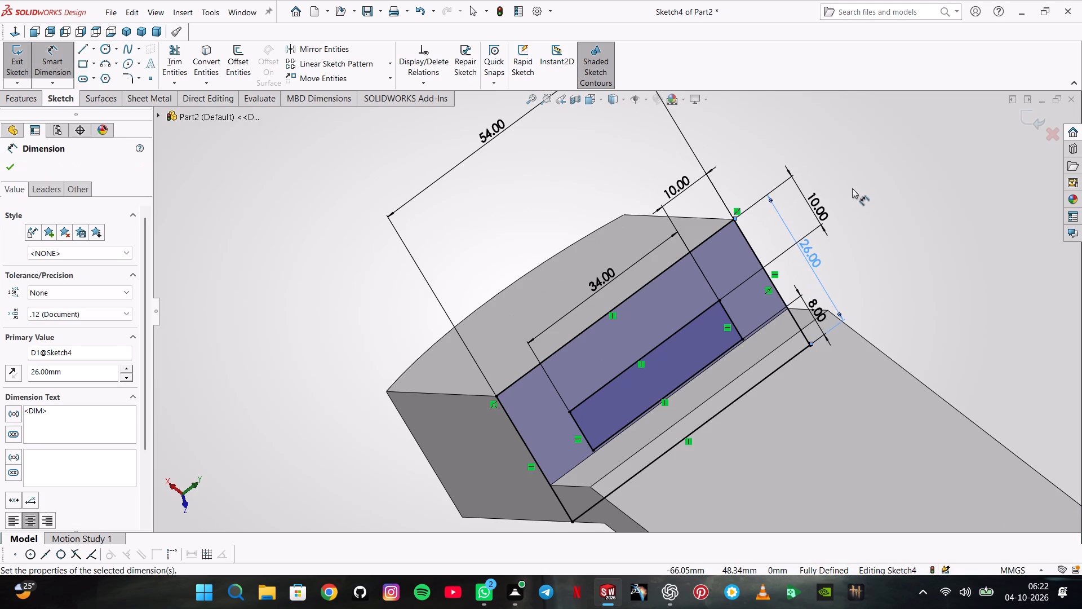
Set the distance between the outer rectangle's two long sides to 18+10 mm.
{"action": "middle_click_drag", "start_coordinate": [599, 493], "coordinate": [624, 468]}
{"action": "scroll", "coordinate": [624, 468], "scroll_direction": "up", "scroll_amount": 2}
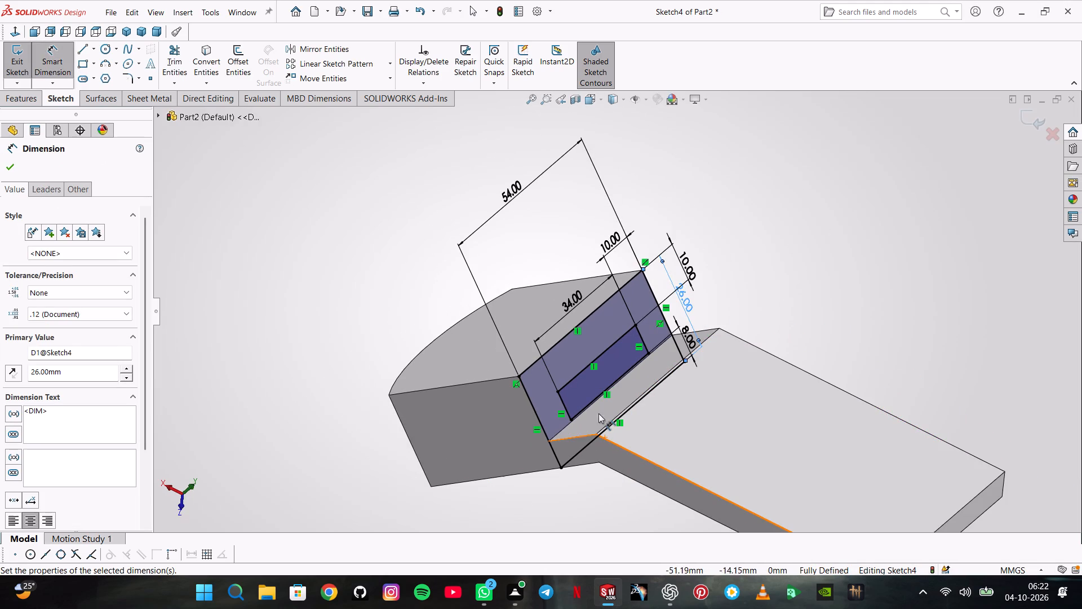
{"action": "double_click", "coordinate": [683, 301]}
{"action": "type", "text": "18"}
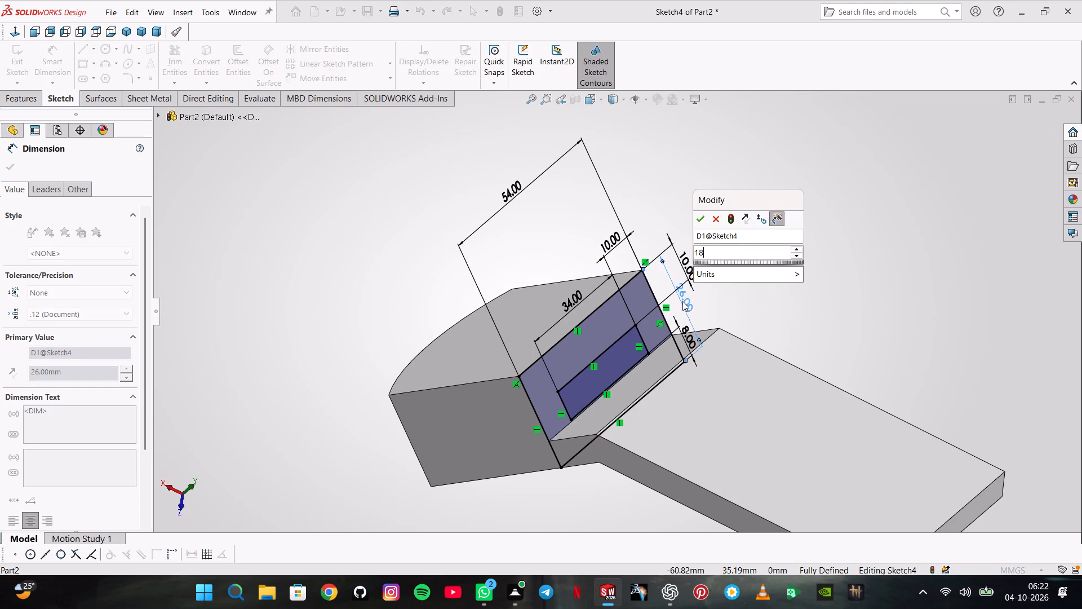
{"action": "key", "text": "plus"}
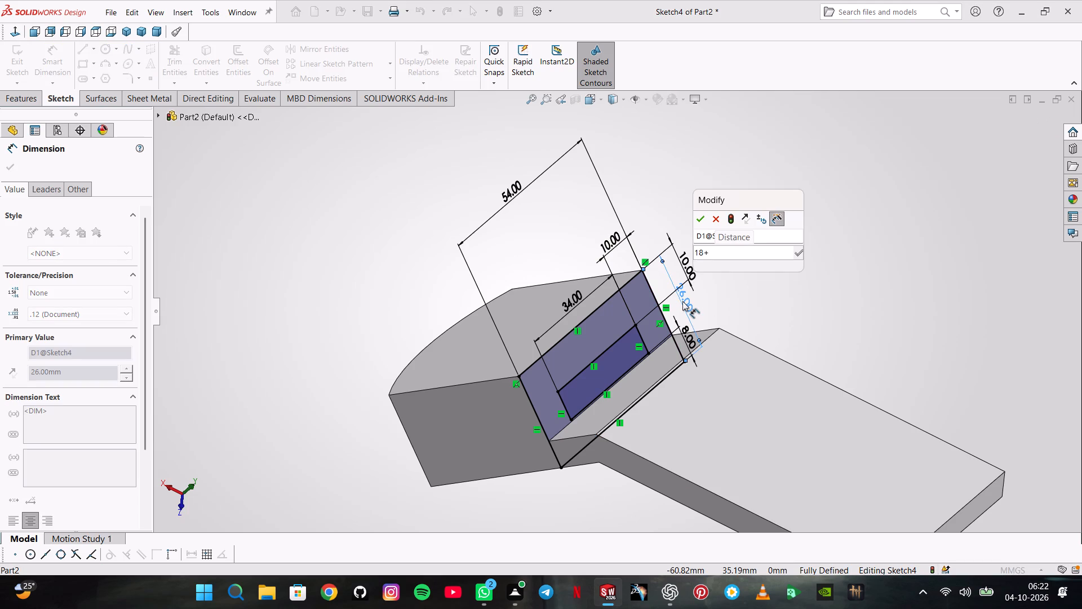
{"action": "type", "text": "10"}
{"action": "key", "text": "Return"}
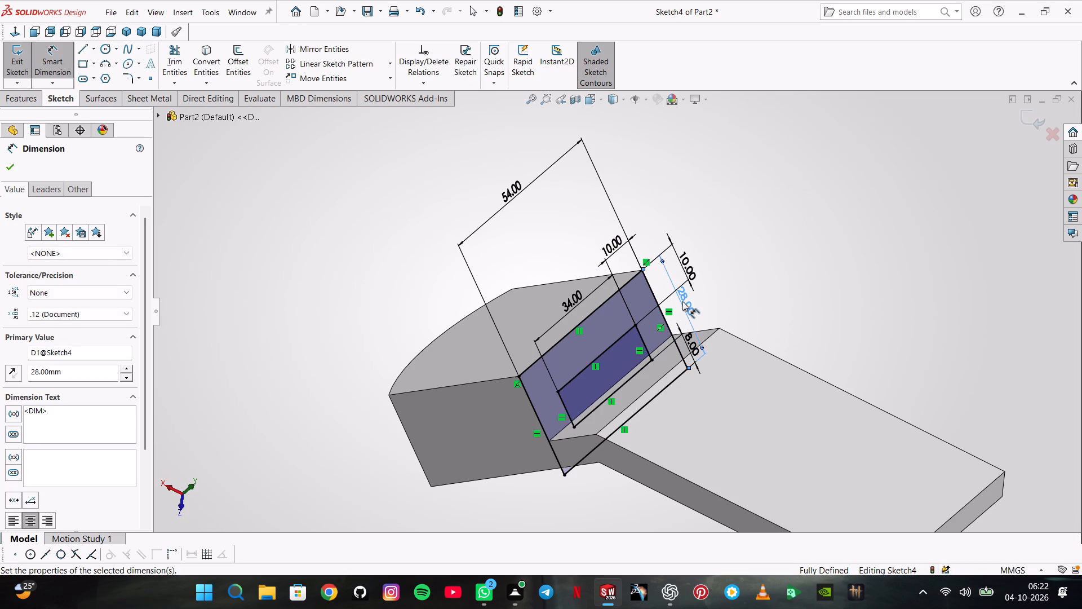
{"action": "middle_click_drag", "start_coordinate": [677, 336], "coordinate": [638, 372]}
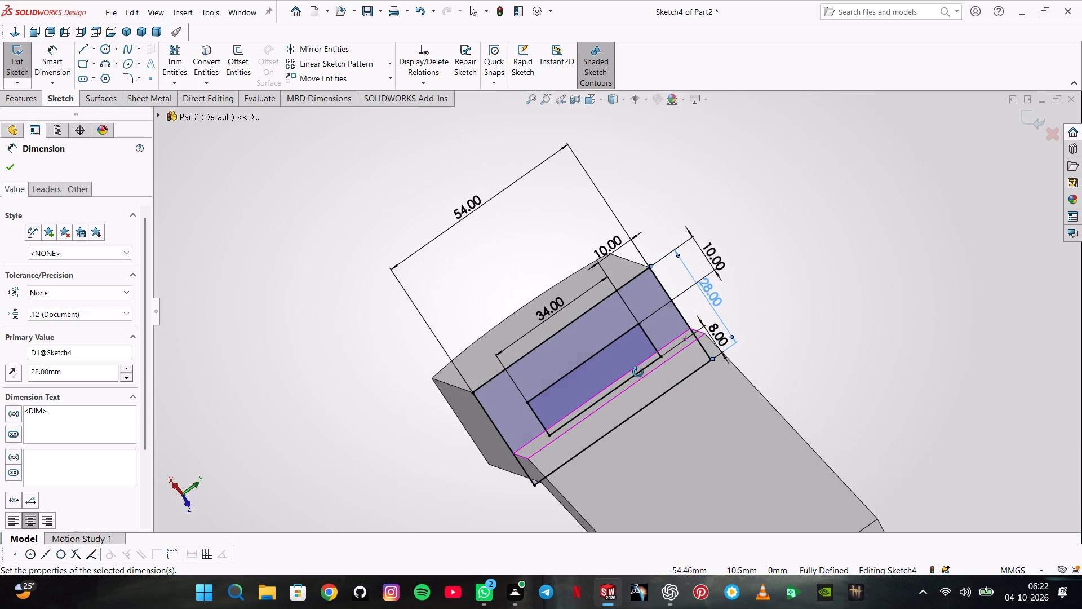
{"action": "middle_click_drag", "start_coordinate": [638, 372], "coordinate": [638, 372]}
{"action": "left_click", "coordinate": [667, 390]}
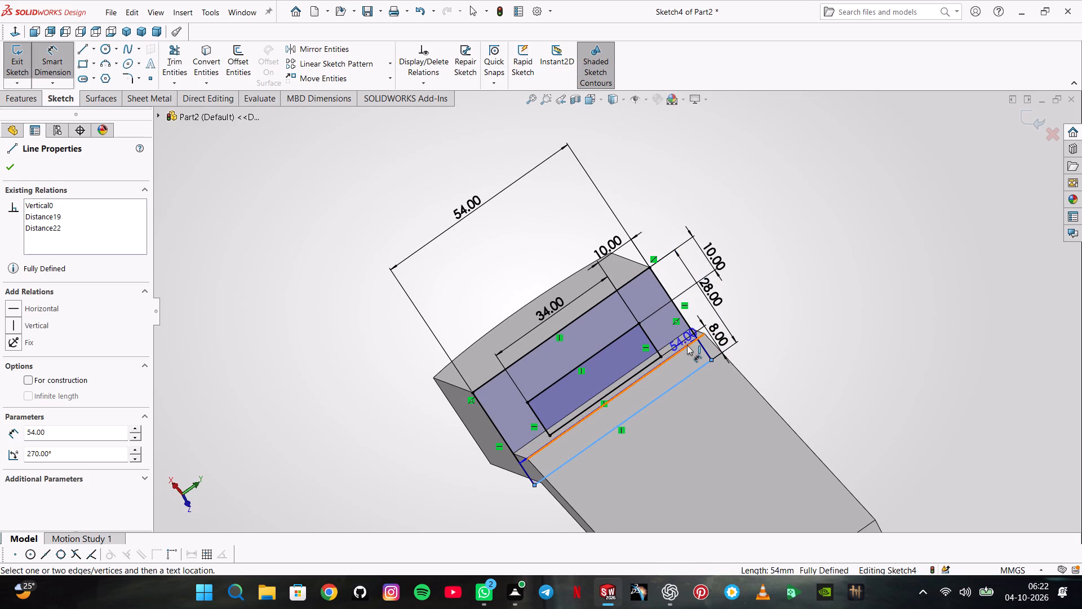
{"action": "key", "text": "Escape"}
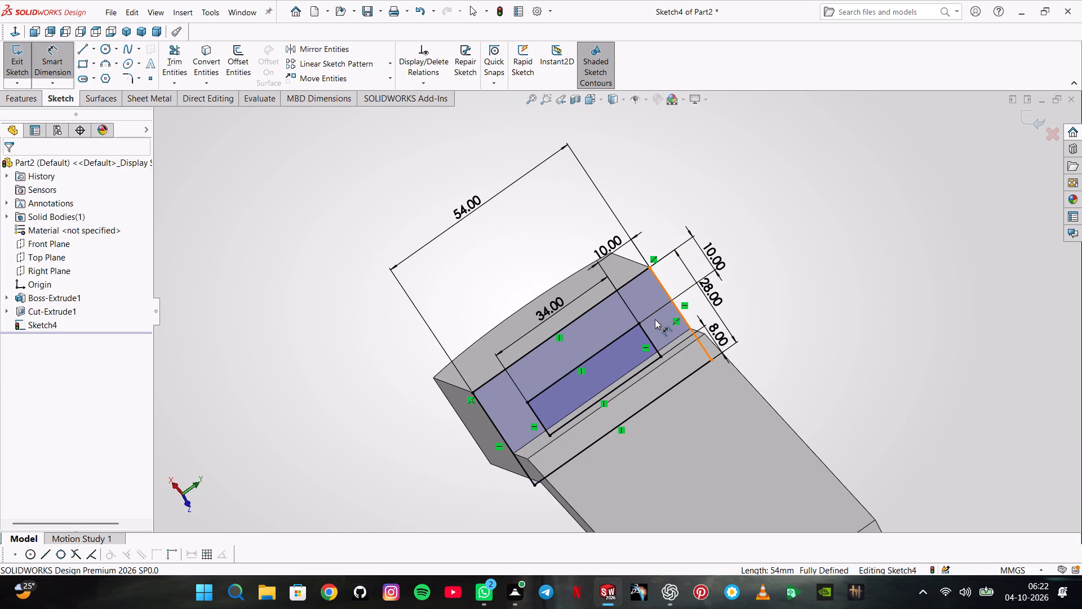
Exit the nested rectangles sketch and open the profile sketch of Boss-Extrude1 for editing.
{"action": "middle_click_drag", "start_coordinate": [577, 400], "coordinate": [644, 377]}
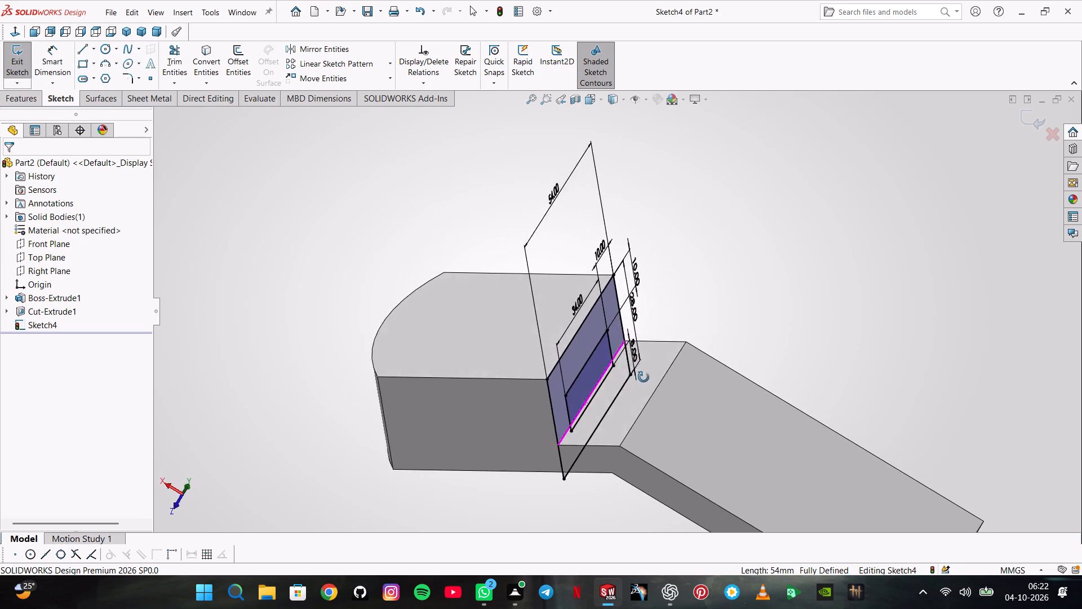
{"action": "middle_click_drag", "start_coordinate": [644, 377], "coordinate": [619, 385]}
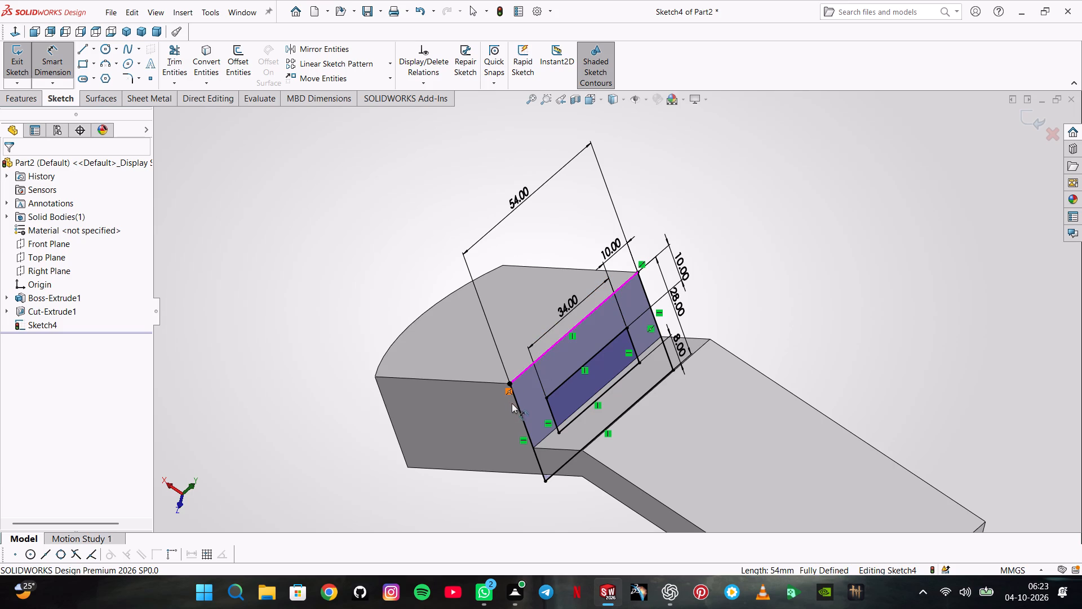
{"action": "left_click", "coordinate": [10, 60]}
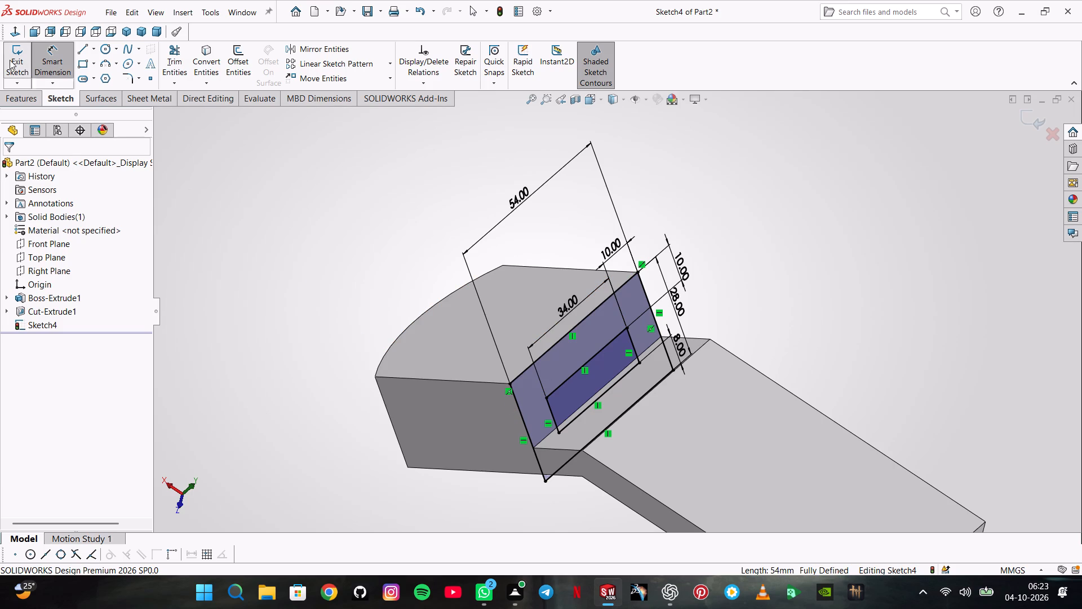
{"action": "left_click", "coordinate": [4, 298]}
{"action": "left_click", "coordinate": [43, 312]}
{"action": "left_click", "coordinate": [64, 276]}
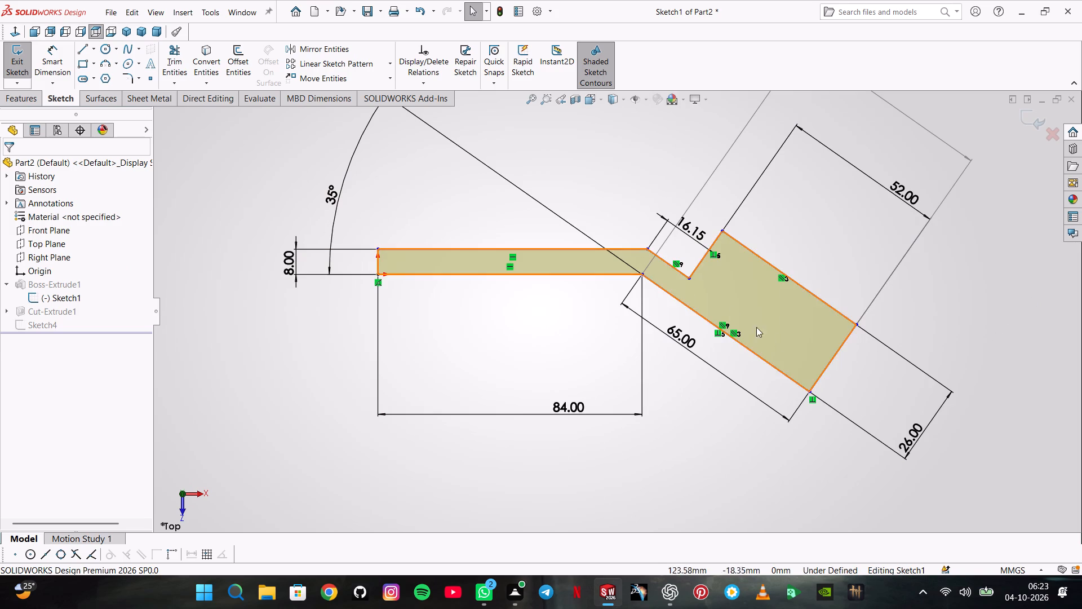
Dimension the angled neck's thickness between its short upper edge and the 65 mm lower edge.
{"action": "left_click", "coordinate": [60, 55]}
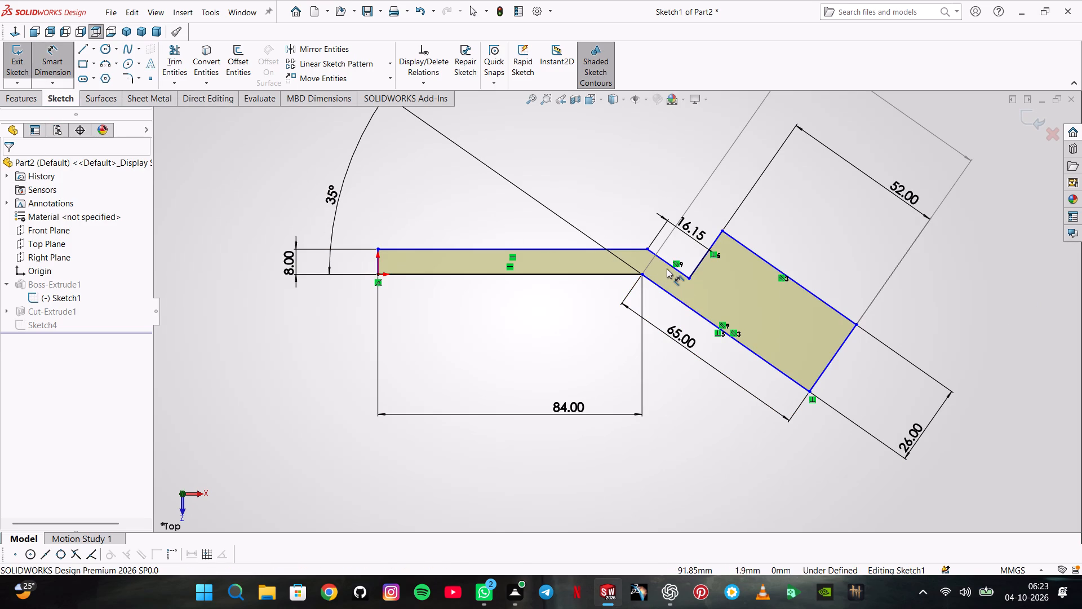
{"action": "left_click", "coordinate": [669, 266]}
{"action": "left_click", "coordinate": [668, 291]}
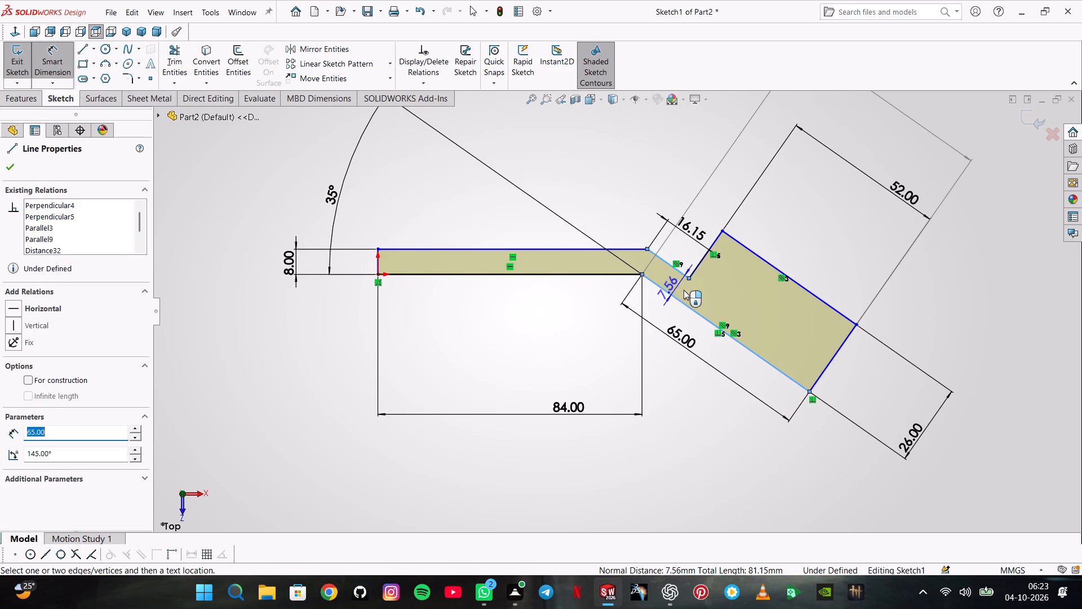
{"action": "left_click", "coordinate": [700, 302]}
{"action": "key", "text": "8"}
{"action": "key", "text": "Return"}
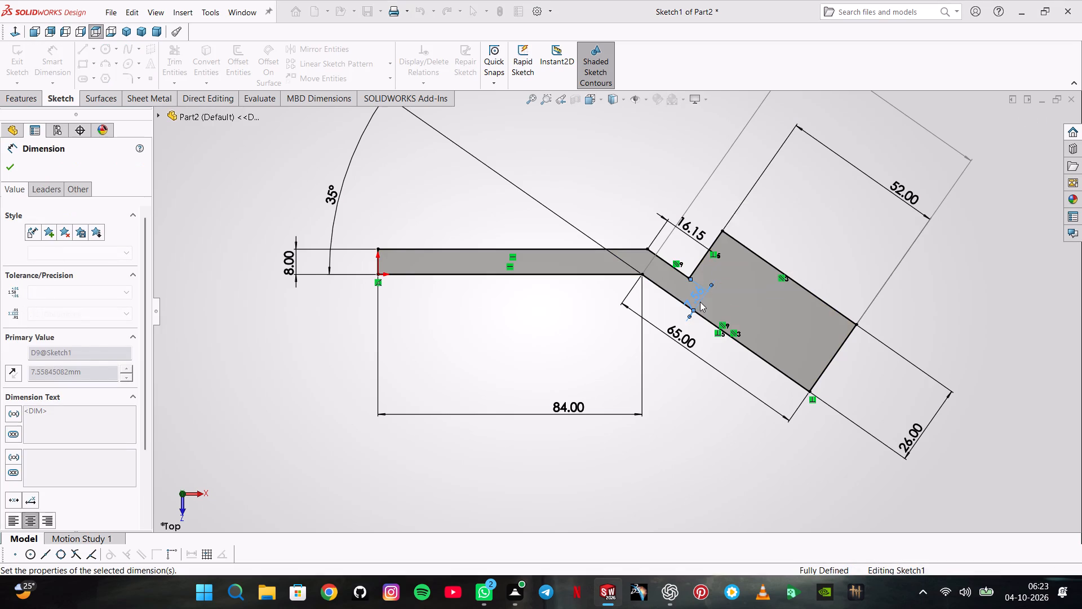
Delete the 16.15 mm length dimension on the angled neck's short upper edge.
{"action": "left_click", "coordinate": [632, 293]}
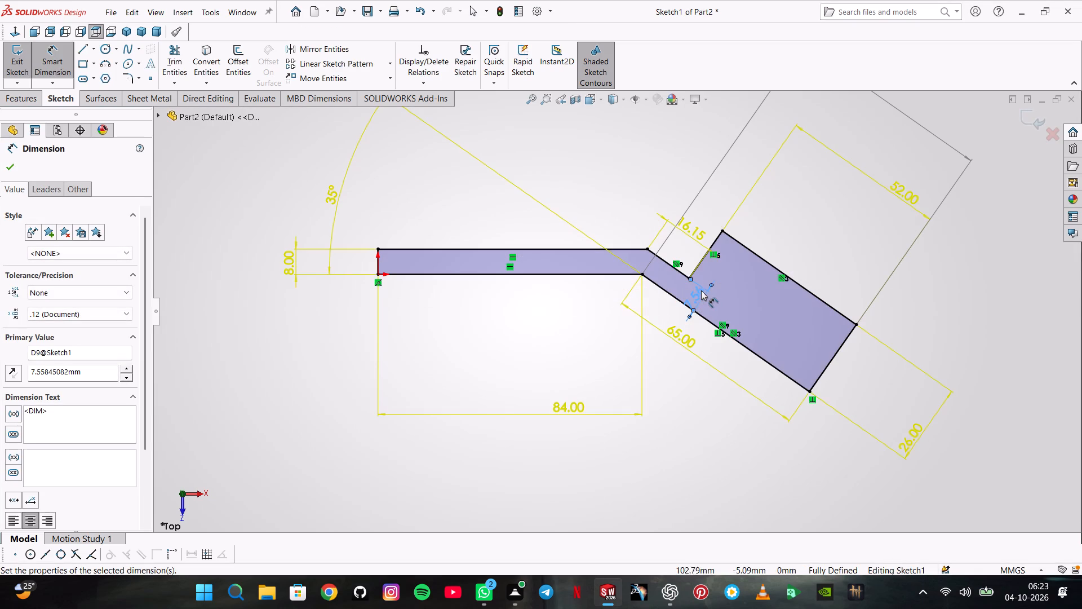
{"action": "left_click", "coordinate": [702, 290]}
{"action": "left_click", "coordinate": [696, 232]}
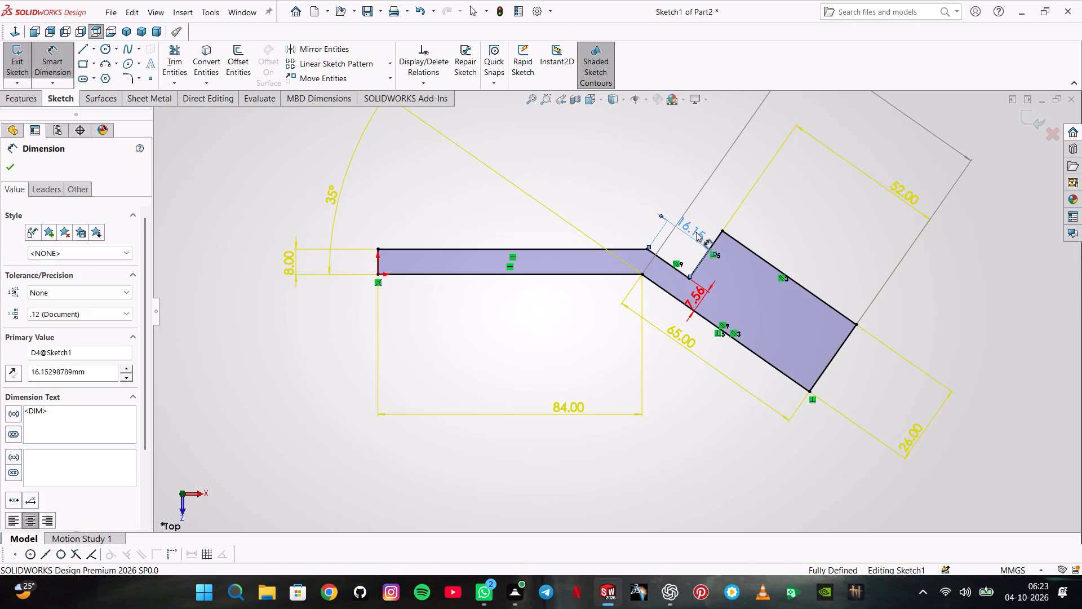
{"action": "key", "text": "Delete"}
Set the angled neck's thickness to 8 mm.
{"action": "double_click", "coordinate": [694, 294]}
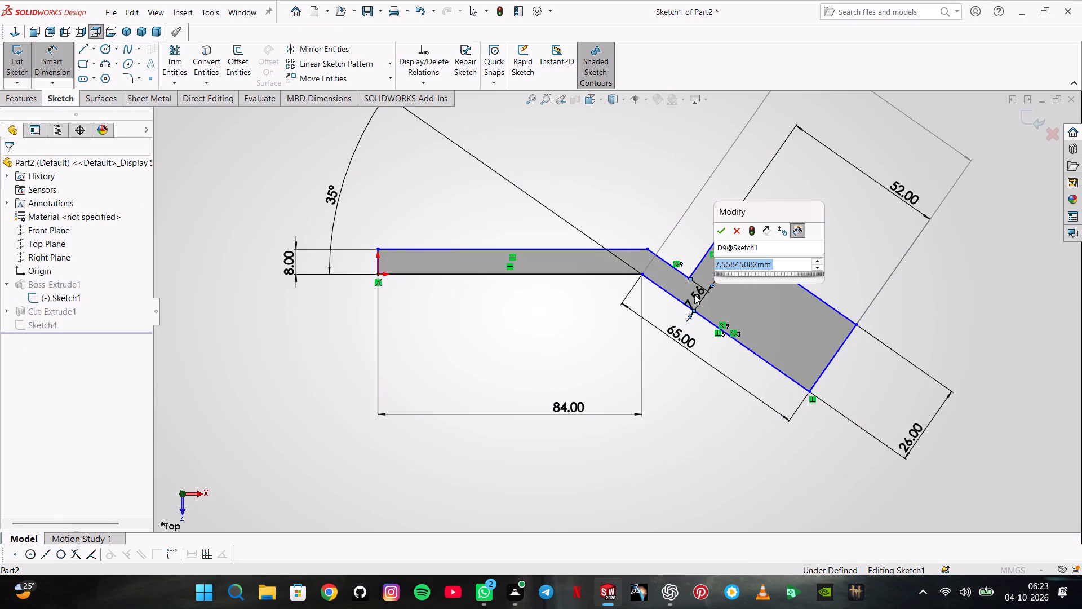
{"action": "key", "text": "8"}
{"action": "key", "text": "Return"}
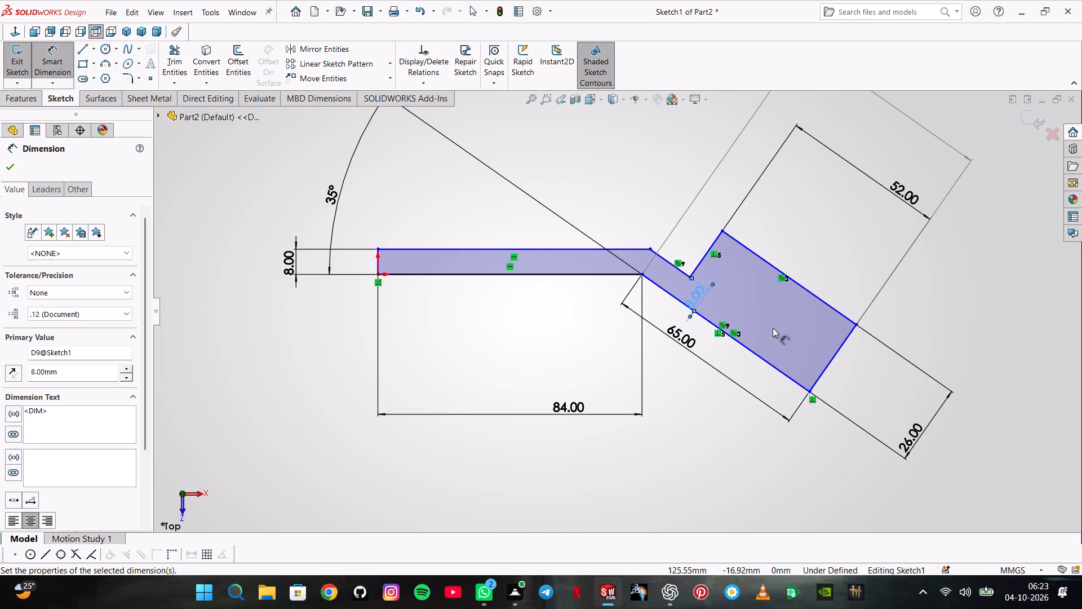
{"action": "left_click", "coordinate": [819, 300]}
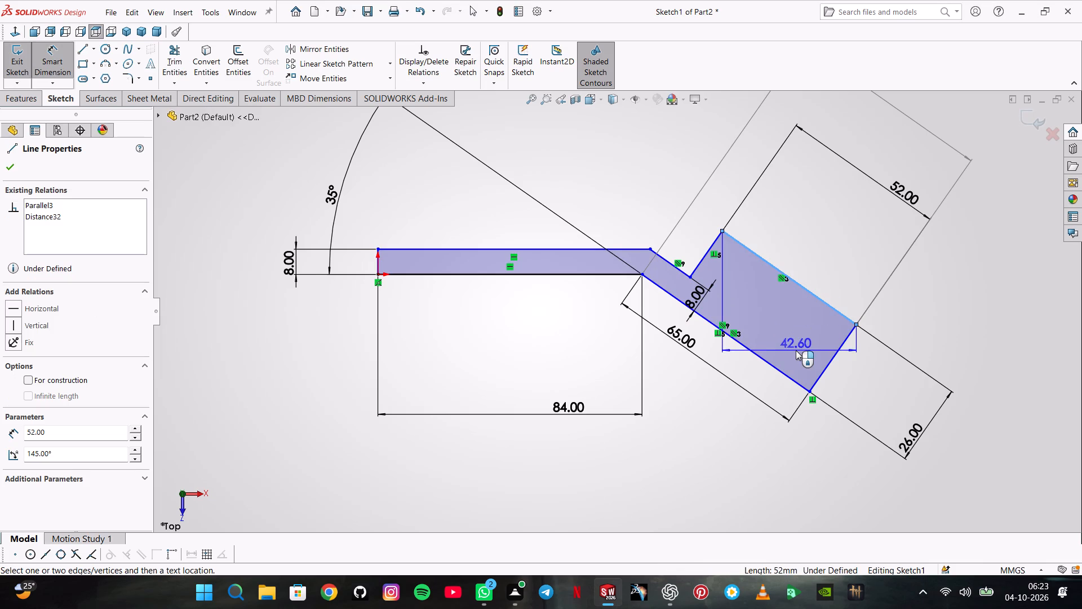
{"action": "key", "text": "Escape"}
Re-enter the end block's thickness dimension at its outer end as 18+8 mm.
{"action": "double_click", "coordinate": [916, 430]}
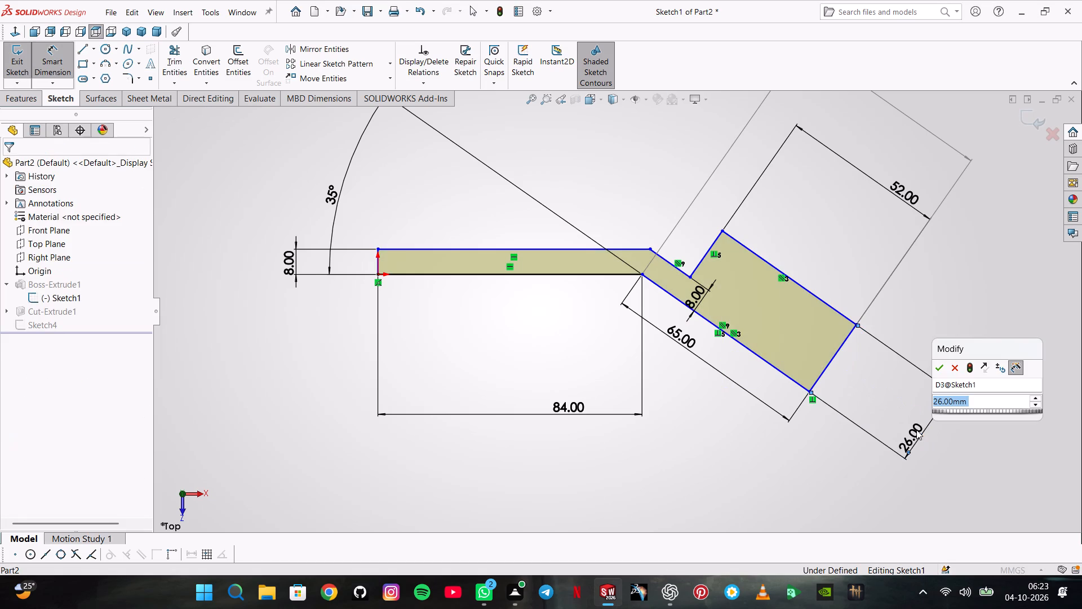
{"action": "type", "text": "18+"}
{"action": "type", "text": "10"}
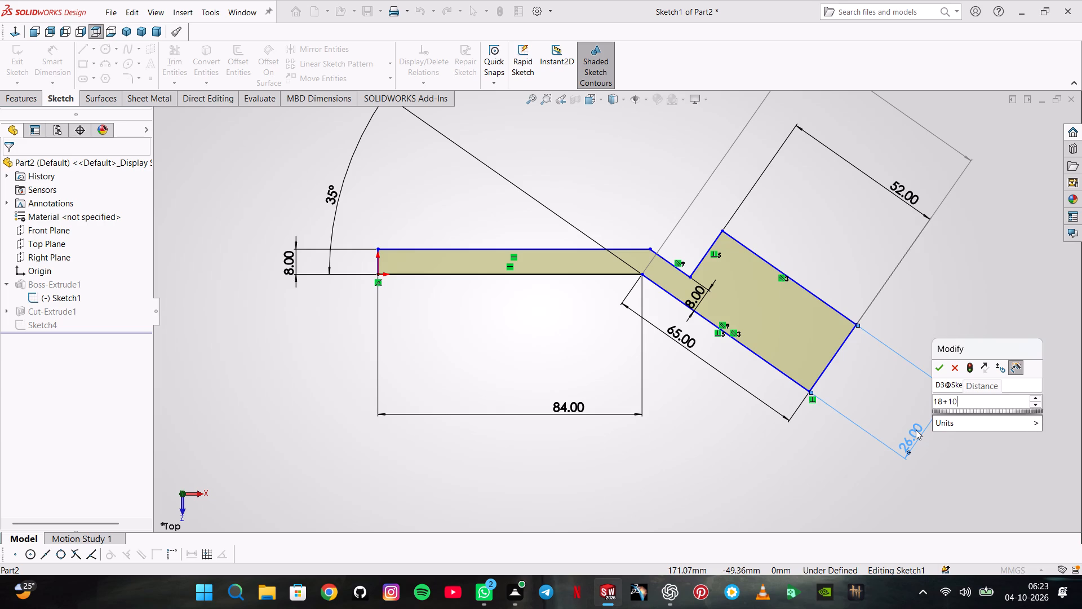
{"action": "key", "text": "BackSpace"}
{"action": "key", "text": "BackSpace"}
{"action": "key", "text": "8"}
{"action": "key", "text": "Return"}
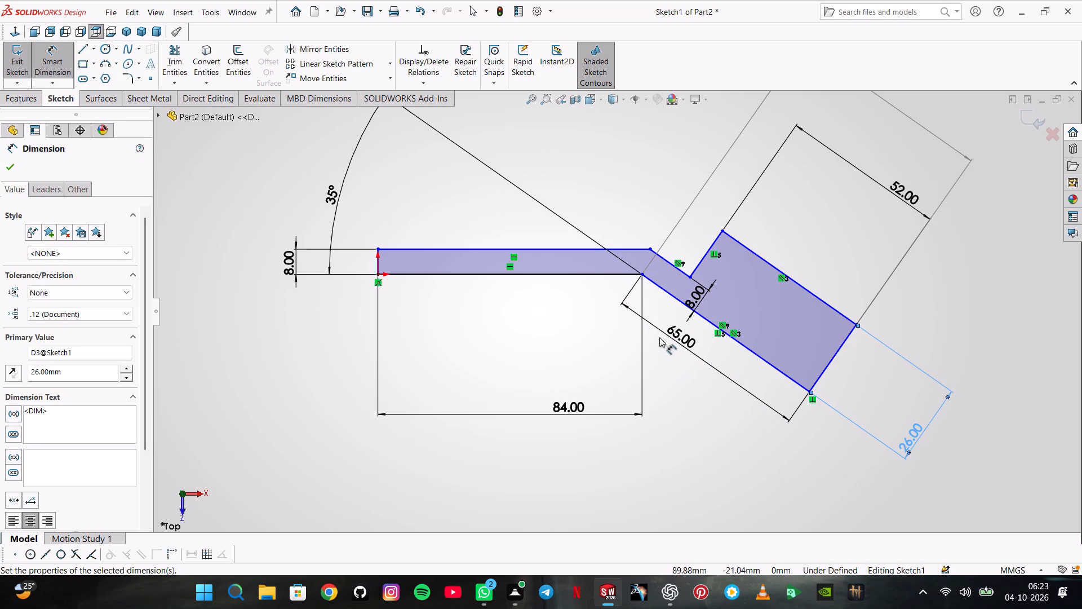
Add a driven dimension to the end block's short shoulder edge above the neck and exit the profile sketch.
{"action": "left_click", "coordinate": [702, 261]}
{"action": "left_click", "coordinate": [691, 237]}
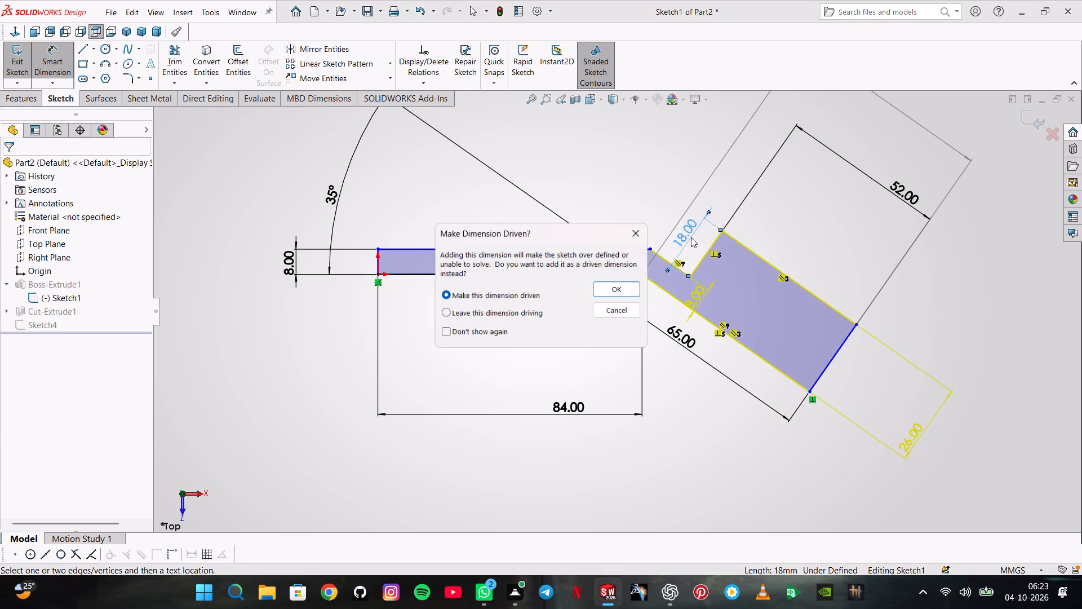
{"action": "left_click", "coordinate": [631, 294]}
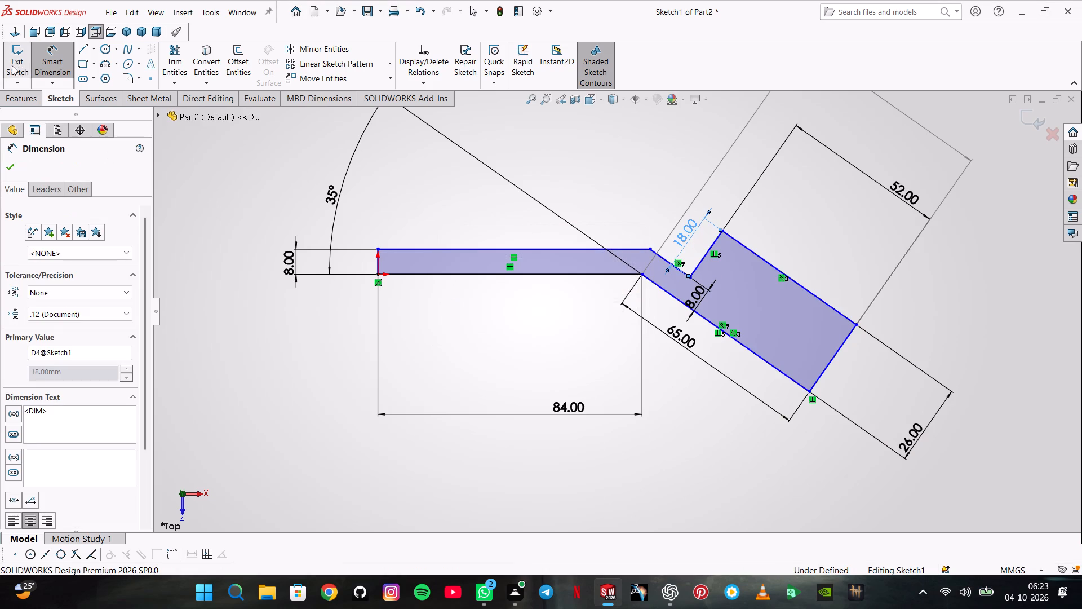
{"action": "left_click", "coordinate": [19, 62]}
Delete Sketch4, the nested-rectangle sketch on the shoulder face.
{"action": "middle_click_drag", "start_coordinate": [783, 220], "coordinate": [812, 352]}
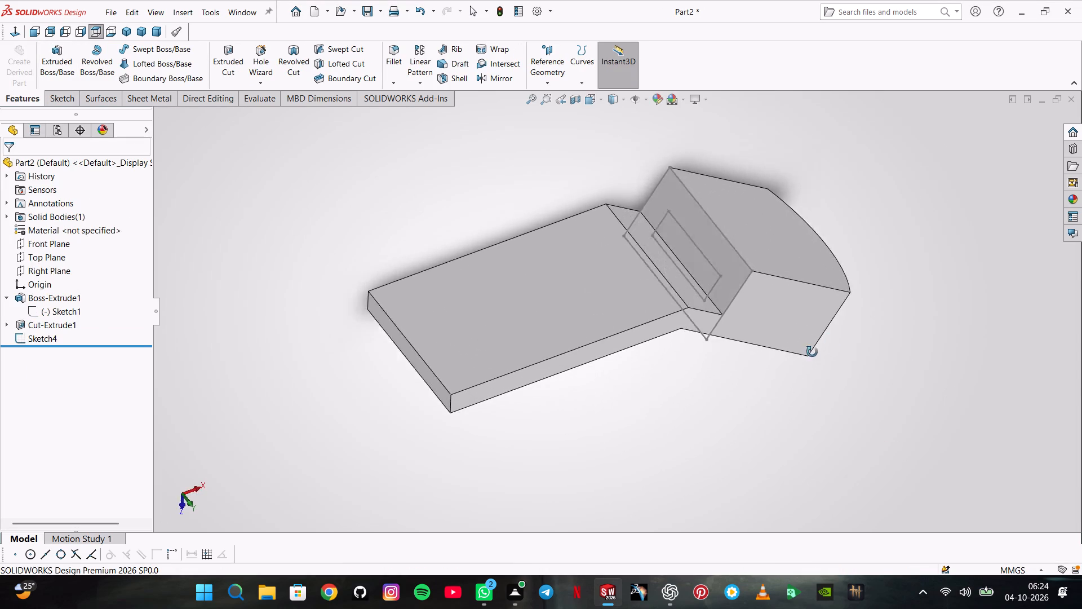
{"action": "middle_click_drag", "start_coordinate": [812, 352], "coordinate": [776, 354]}
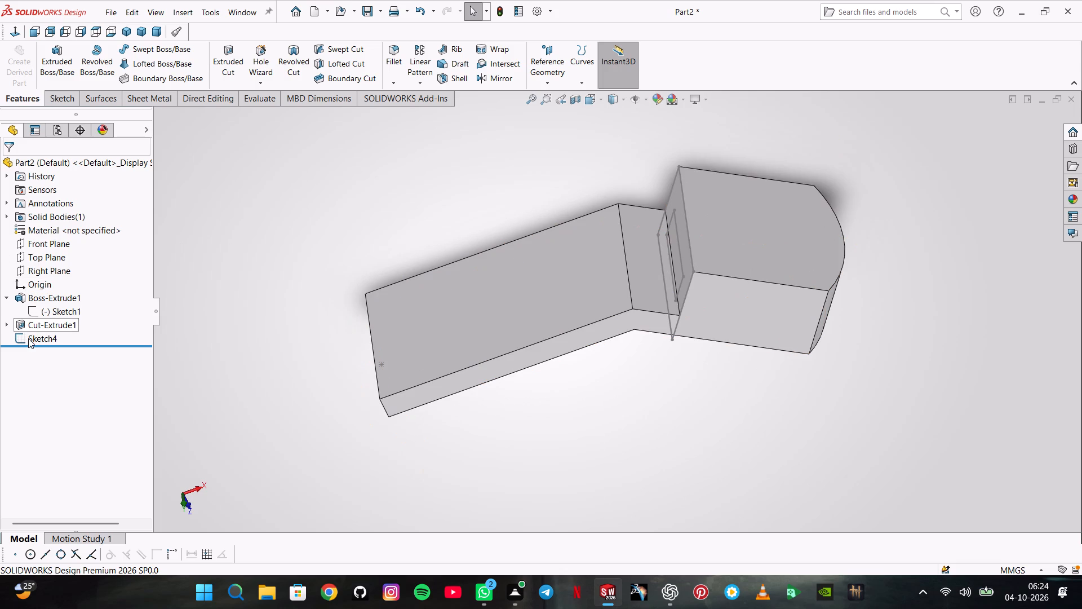
{"action": "right_click", "coordinate": [28, 338]}
{"action": "left_click", "coordinate": [70, 417]}
{"action": "key", "text": "Return"}
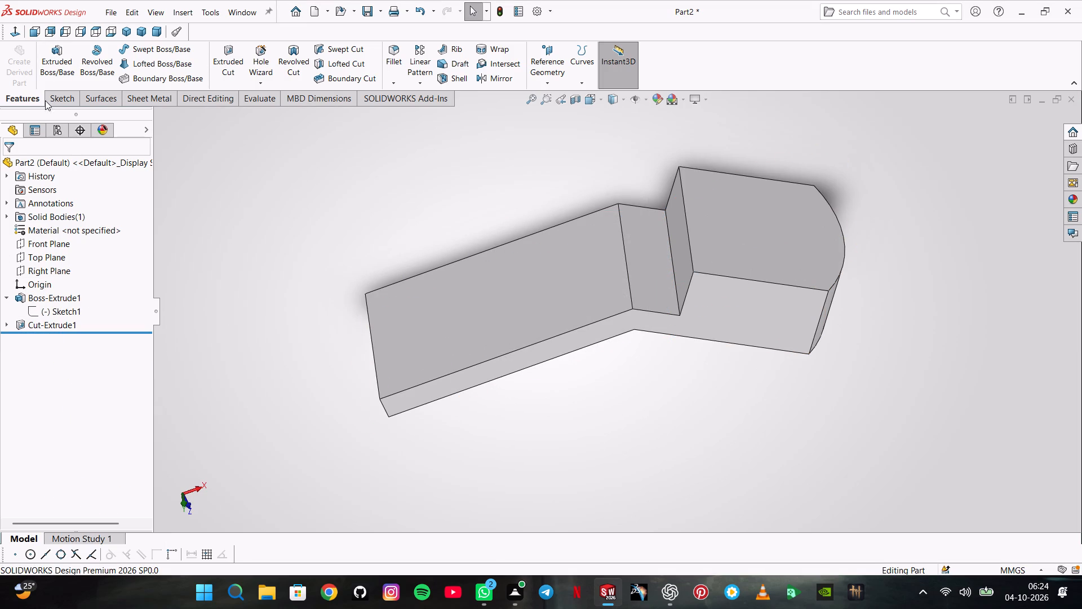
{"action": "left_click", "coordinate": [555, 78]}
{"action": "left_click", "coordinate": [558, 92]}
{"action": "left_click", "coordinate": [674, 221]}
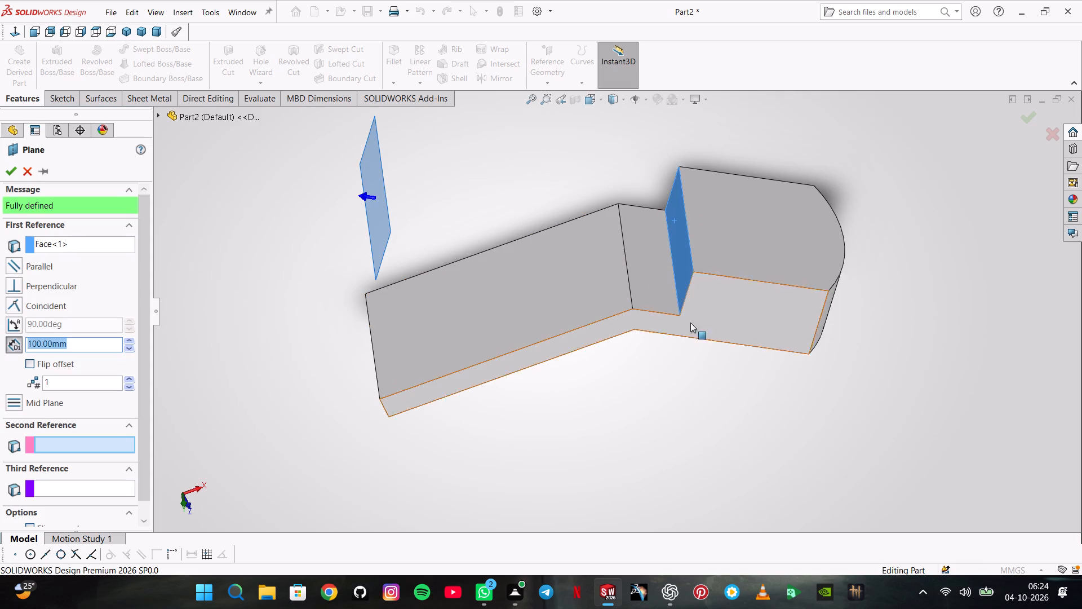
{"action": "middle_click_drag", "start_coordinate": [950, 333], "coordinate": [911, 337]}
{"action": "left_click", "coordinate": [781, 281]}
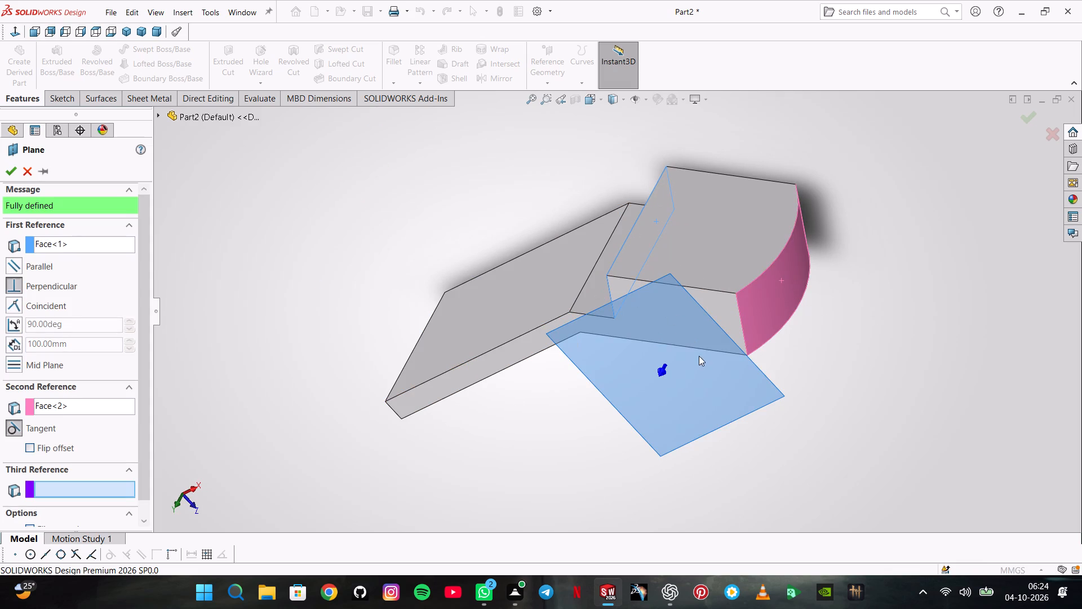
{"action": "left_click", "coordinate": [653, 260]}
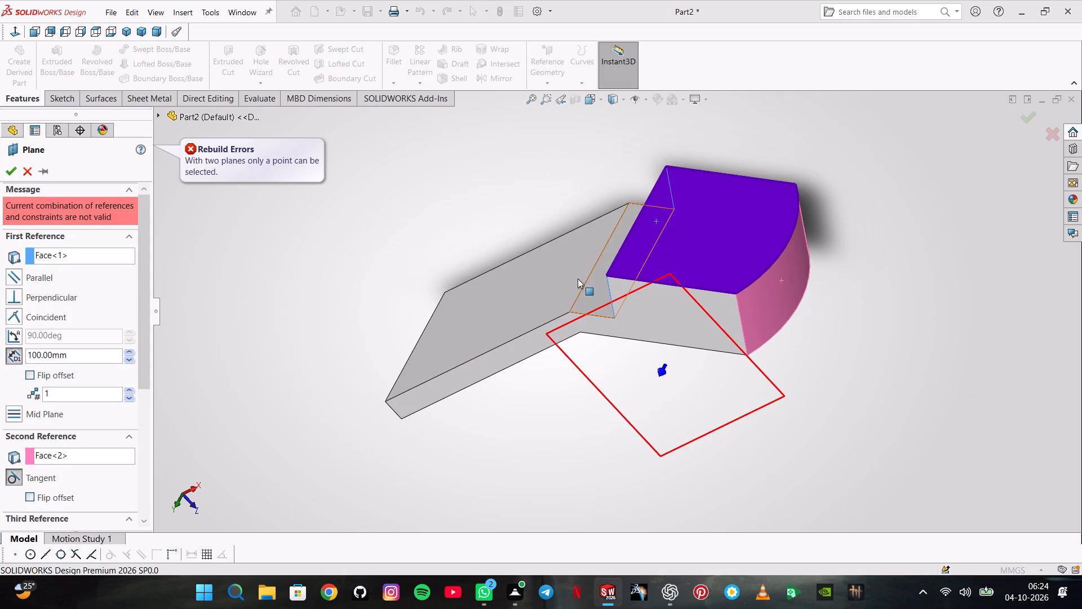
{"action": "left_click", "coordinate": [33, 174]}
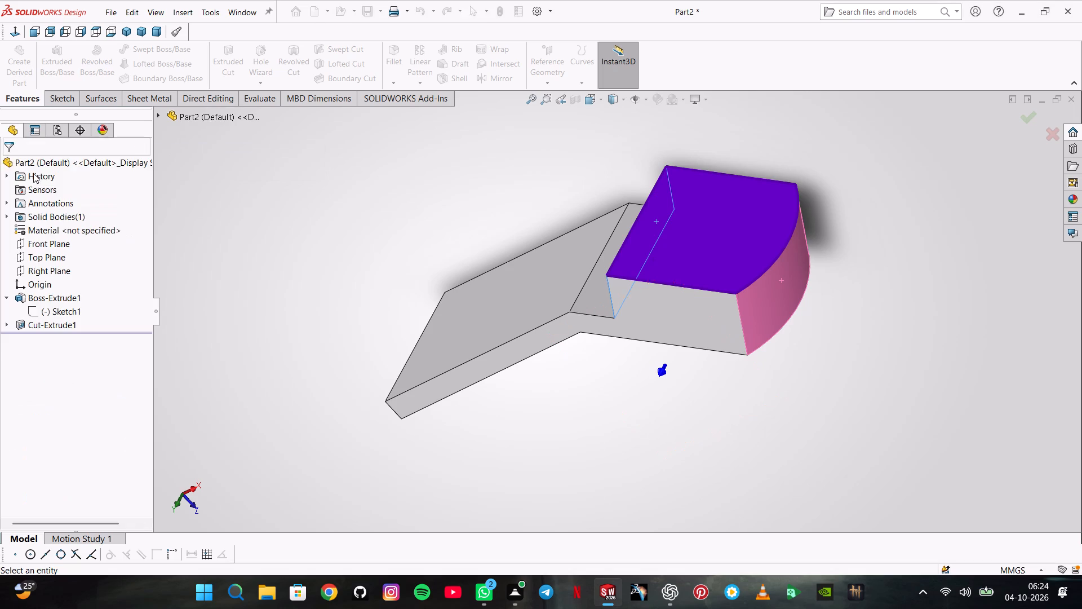
Create a reference plane offset 60 mm from the shoulder face, flipped toward the rounded end.
{"action": "left_click", "coordinate": [546, 82]}
{"action": "left_click", "coordinate": [555, 98]}
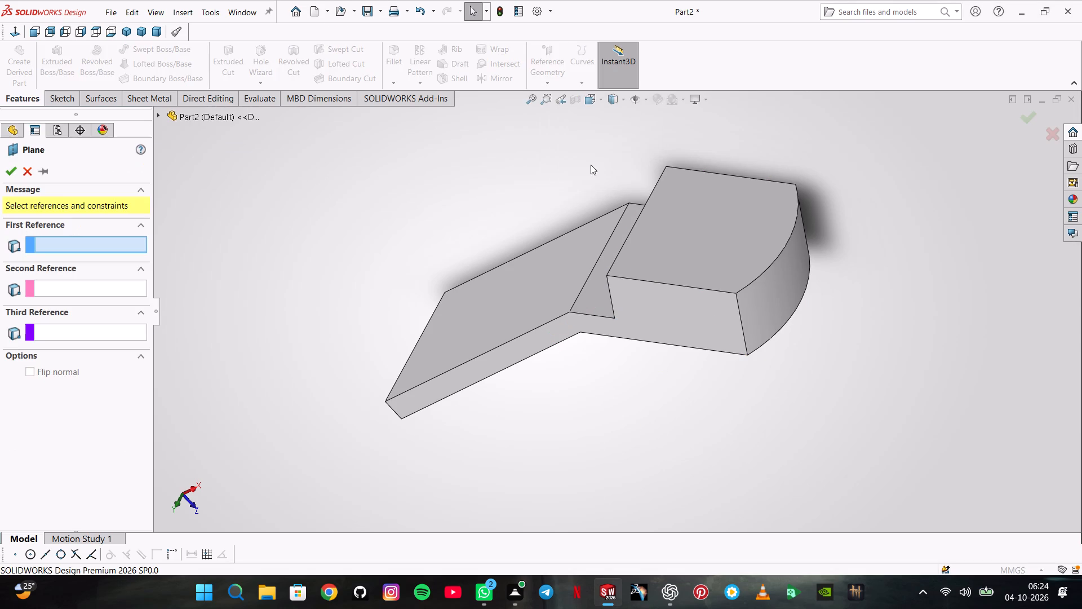
{"action": "middle_click_drag", "start_coordinate": [613, 235], "coordinate": [666, 220]}
{"action": "left_click", "coordinate": [675, 212]}
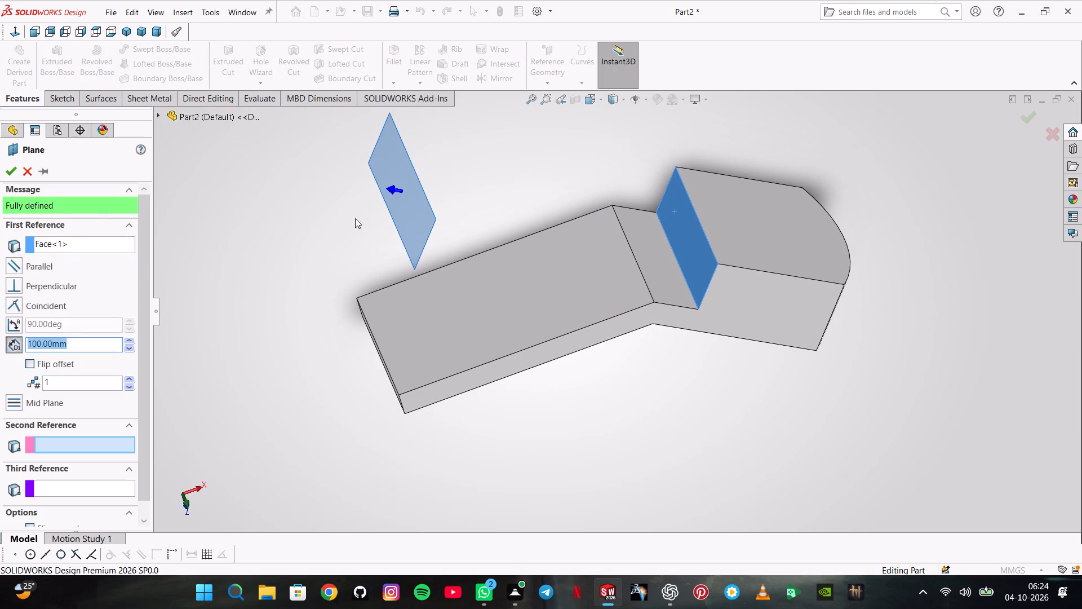
{"action": "left_click", "coordinate": [31, 364]}
{"action": "triple_click", "coordinate": [132, 348]}
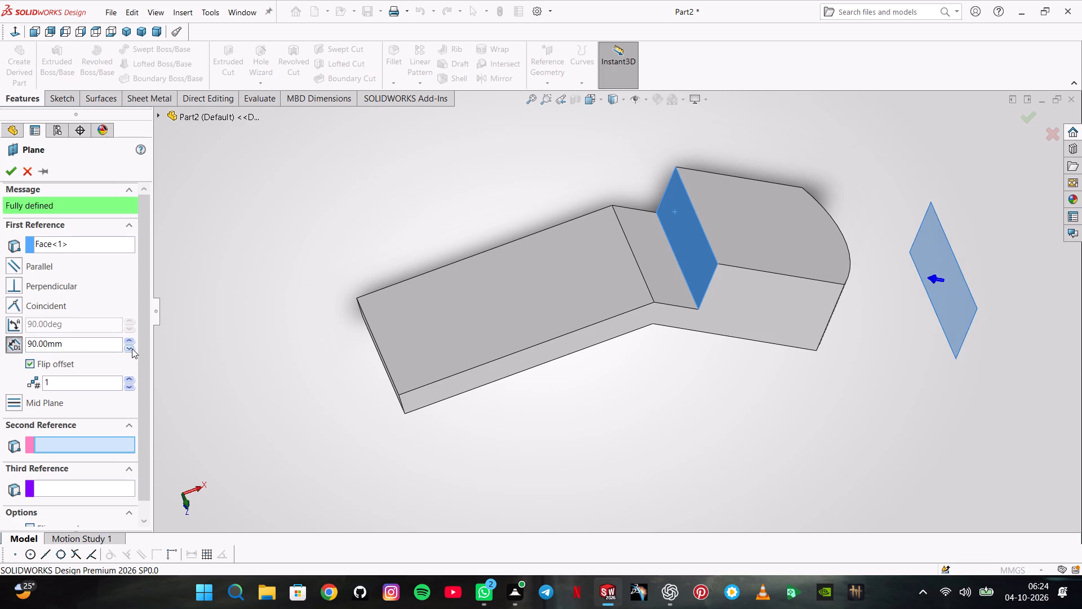
{"action": "left_click", "coordinate": [132, 348]}
{"action": "left_click", "coordinate": [132, 348]}
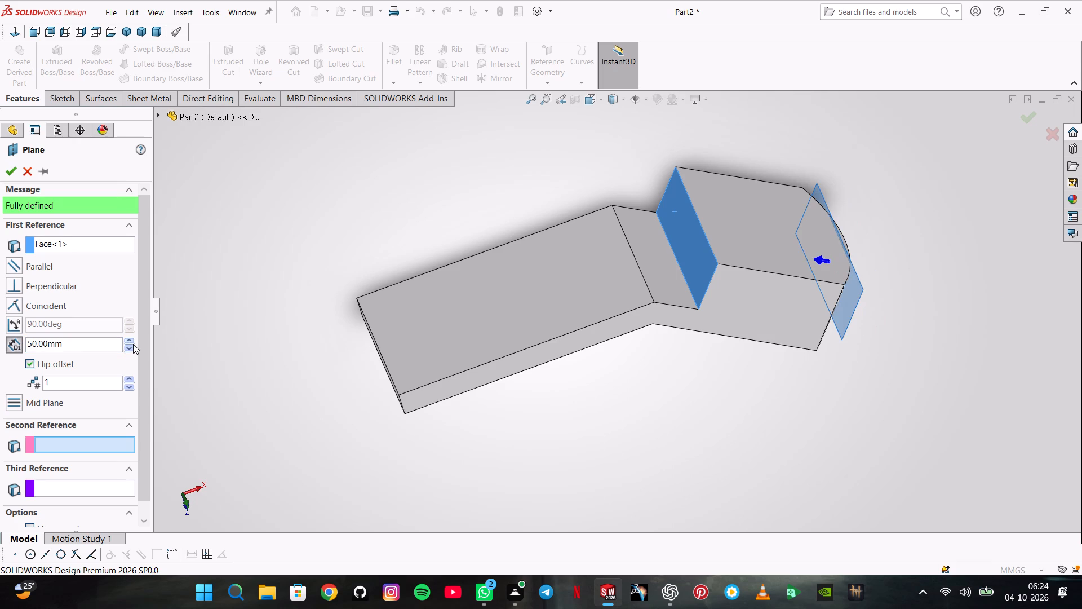
{"action": "left_click", "coordinate": [133, 344]}
{"action": "left_click", "coordinate": [8, 176]}
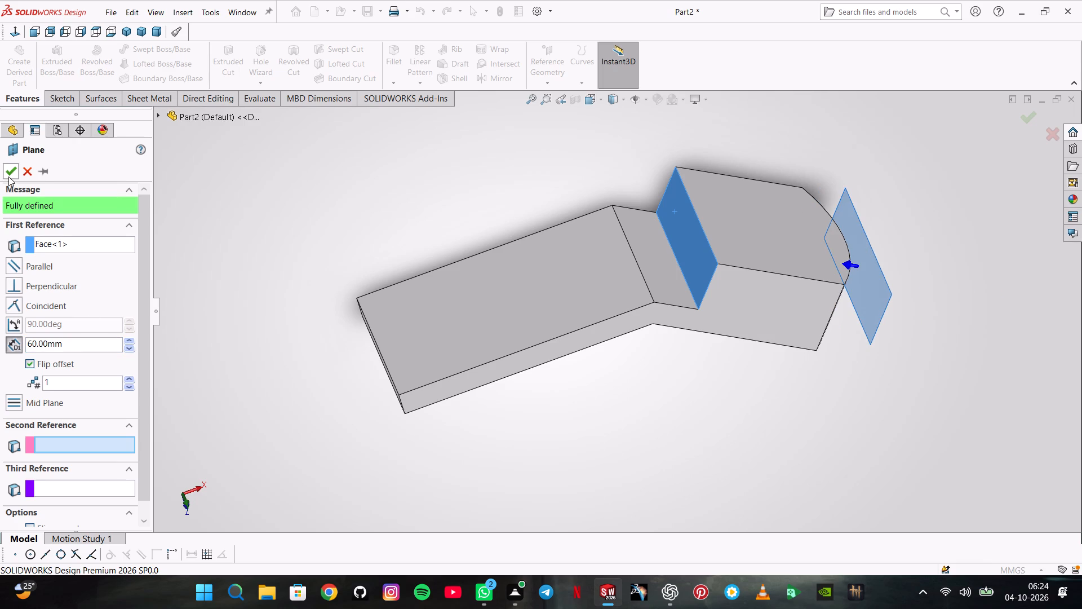
Open a sketch on the new plane and draw a 26 by 54 mm corner rectangle matching the end block's outline.
{"action": "middle_click_drag", "start_coordinate": [684, 405], "coordinate": [634, 394]}
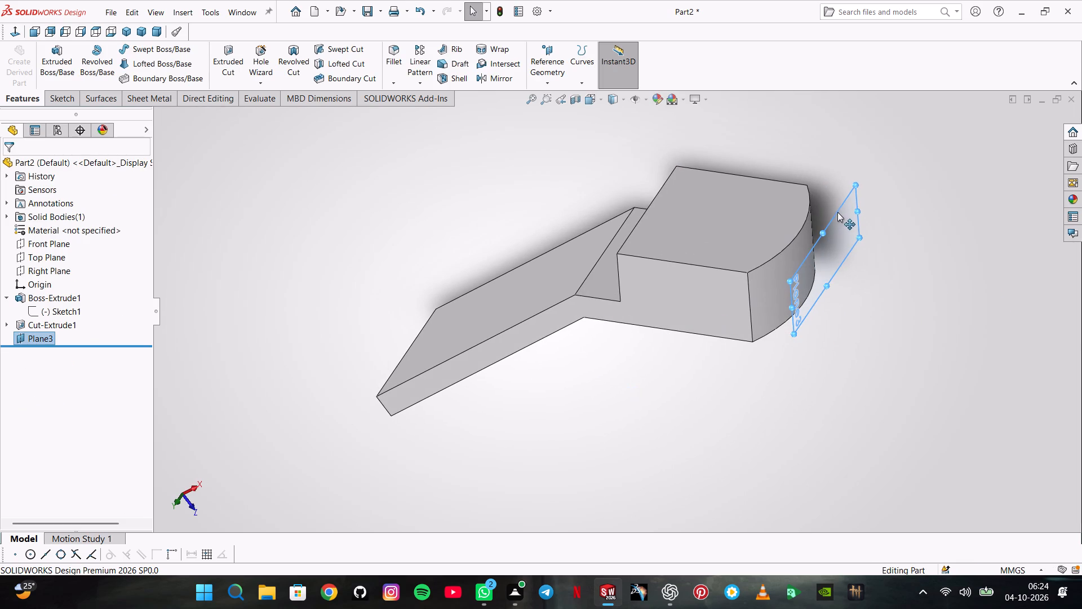
{"action": "left_click", "coordinate": [837, 212]}
{"action": "left_click", "coordinate": [889, 179]}
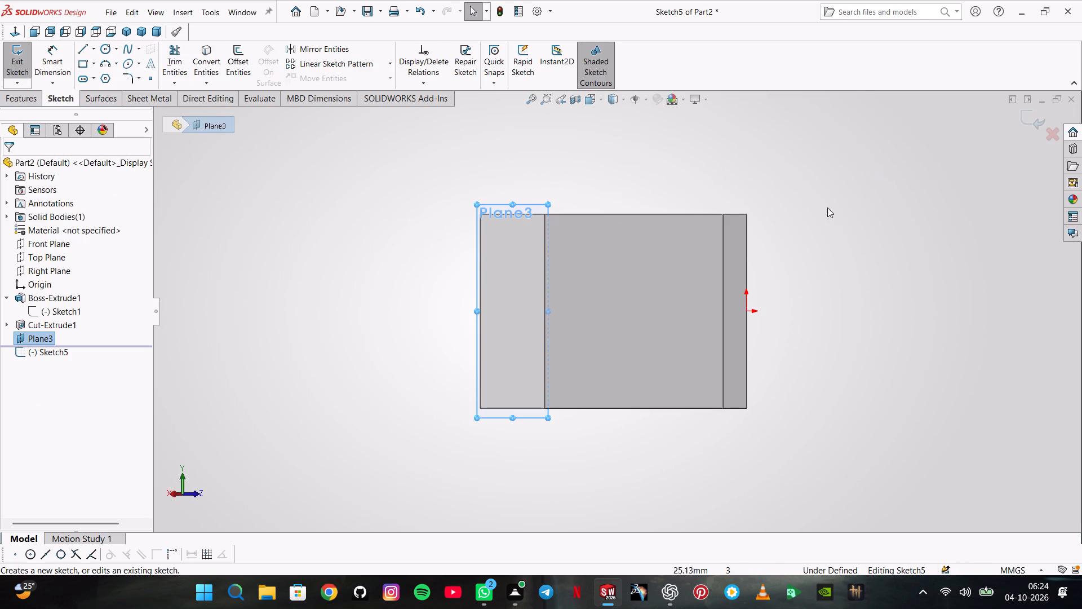
{"action": "middle_click_drag", "start_coordinate": [543, 278], "coordinate": [550, 353]}
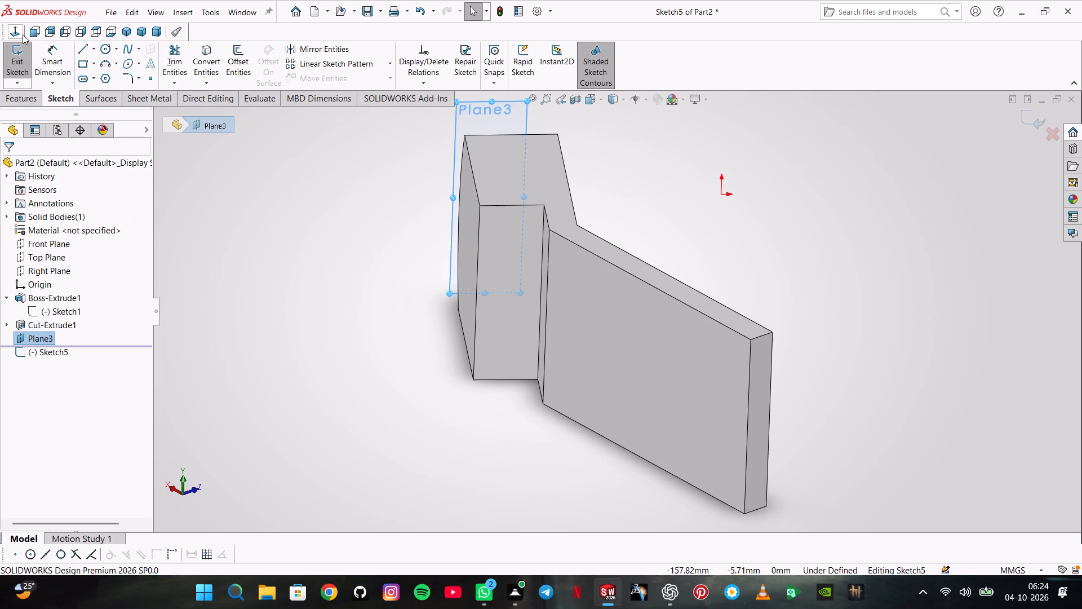
{"action": "left_click", "coordinate": [23, 34]}
{"action": "left_click", "coordinate": [23, 34]}
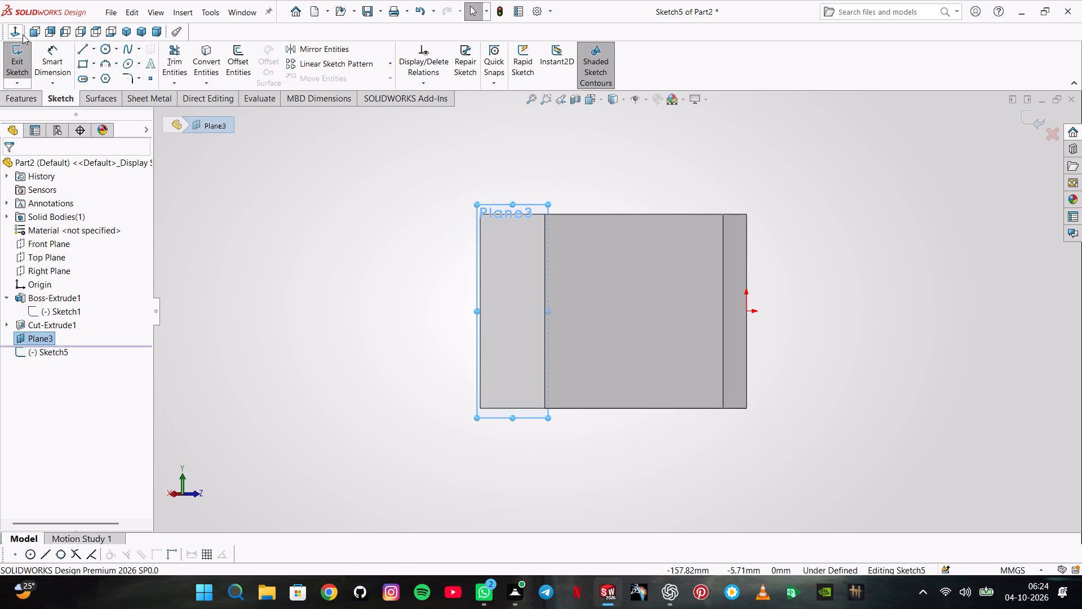
{"action": "left_click", "coordinate": [23, 34]}
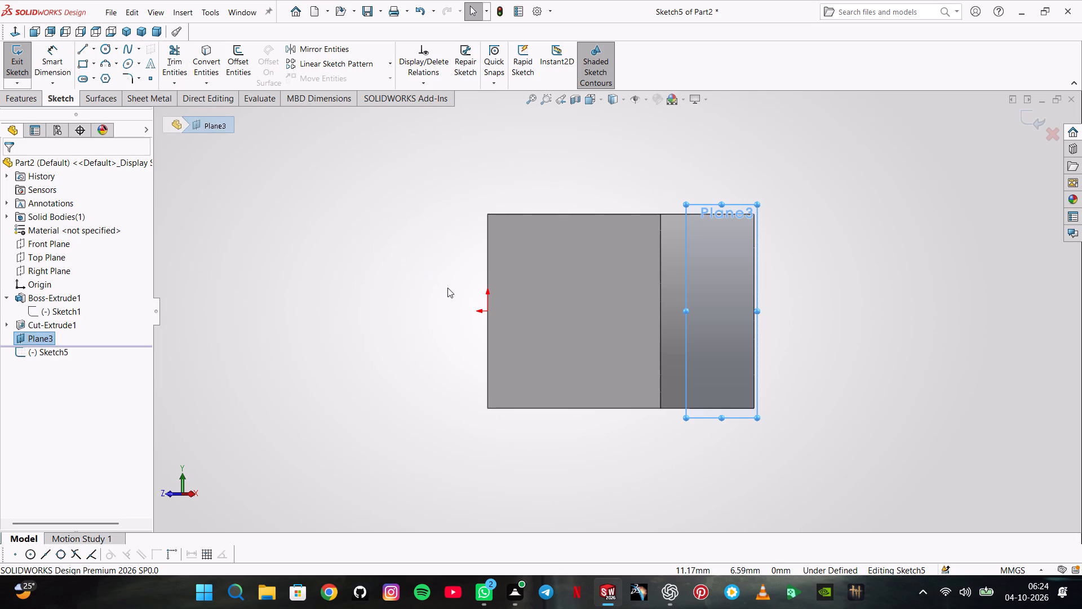
{"action": "left_click", "coordinate": [85, 64]}
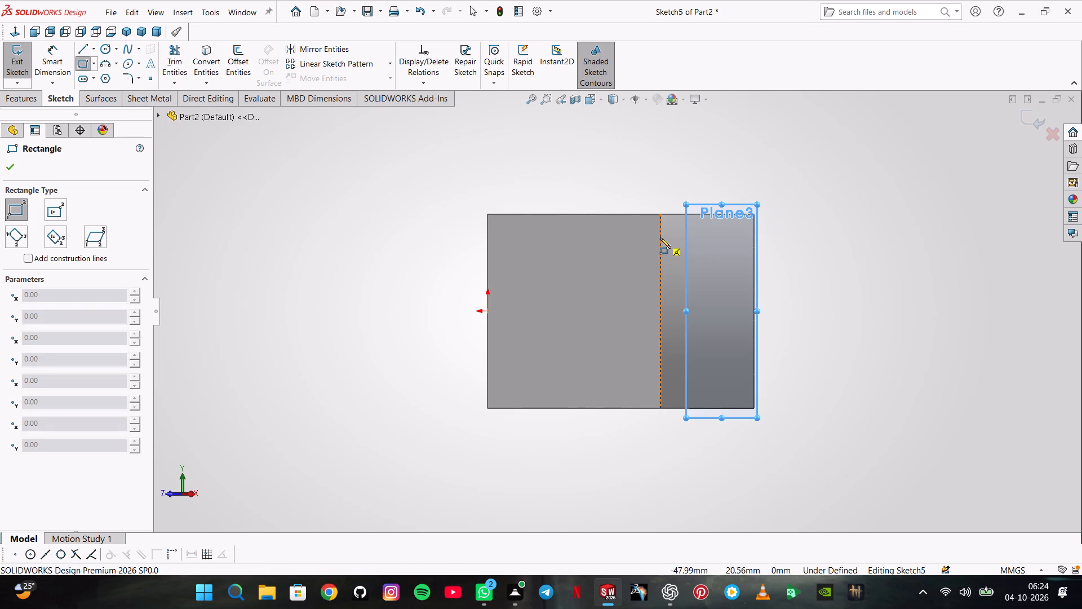
{"action": "left_click", "coordinate": [660, 214]}
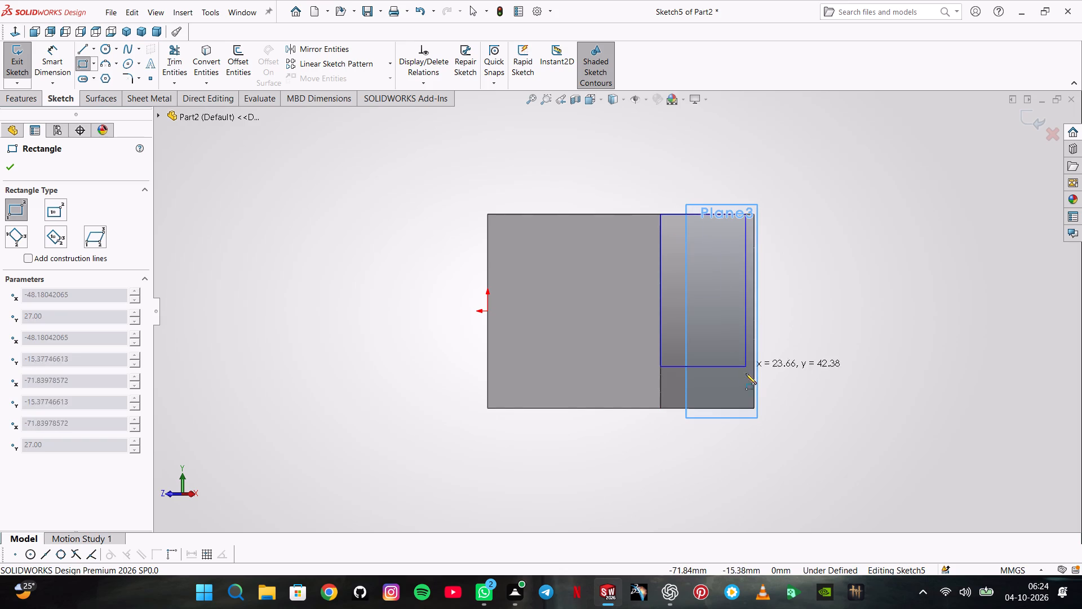
{"action": "left_click", "coordinate": [754, 409]}
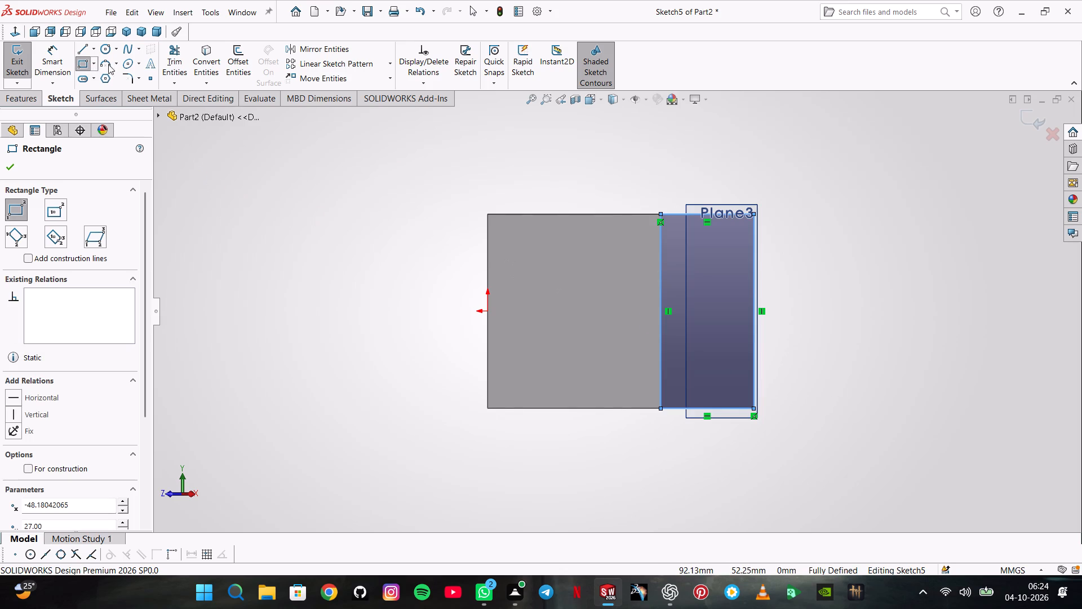
Sketch a smaller rectangle inside the outline and dimension it 35 mm high and 8 mm wide.
{"action": "left_click", "coordinate": [686, 250]}
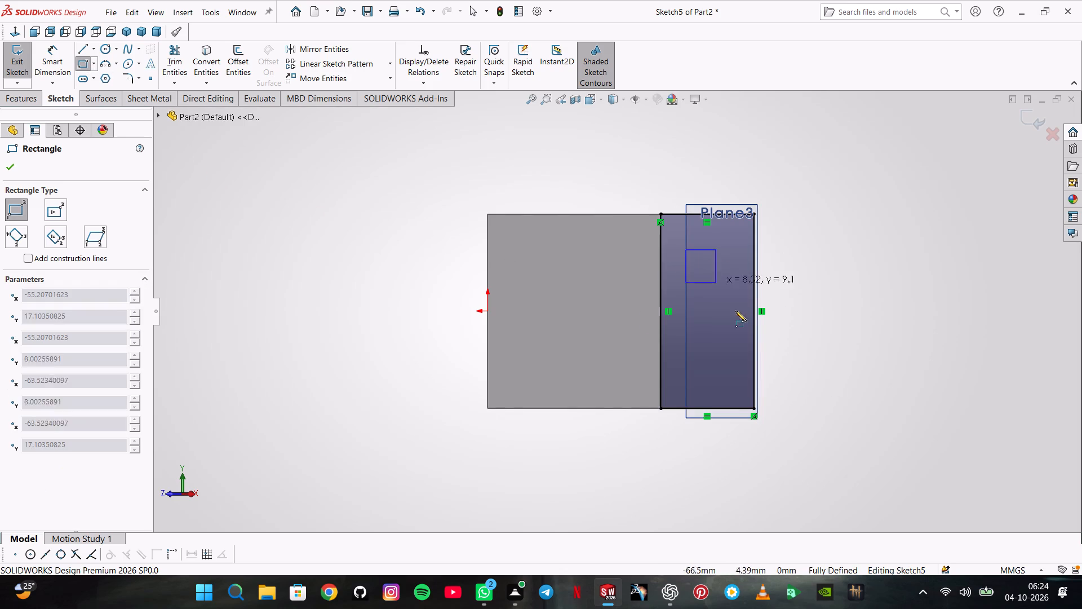
{"action": "left_click", "coordinate": [736, 363]}
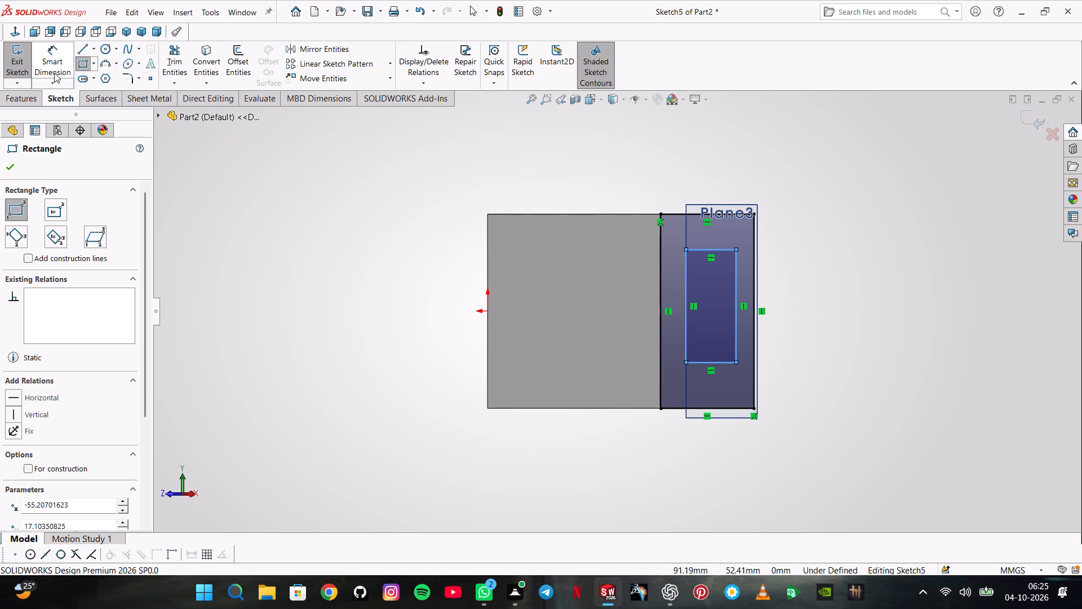
{"action": "left_click", "coordinate": [52, 62]}
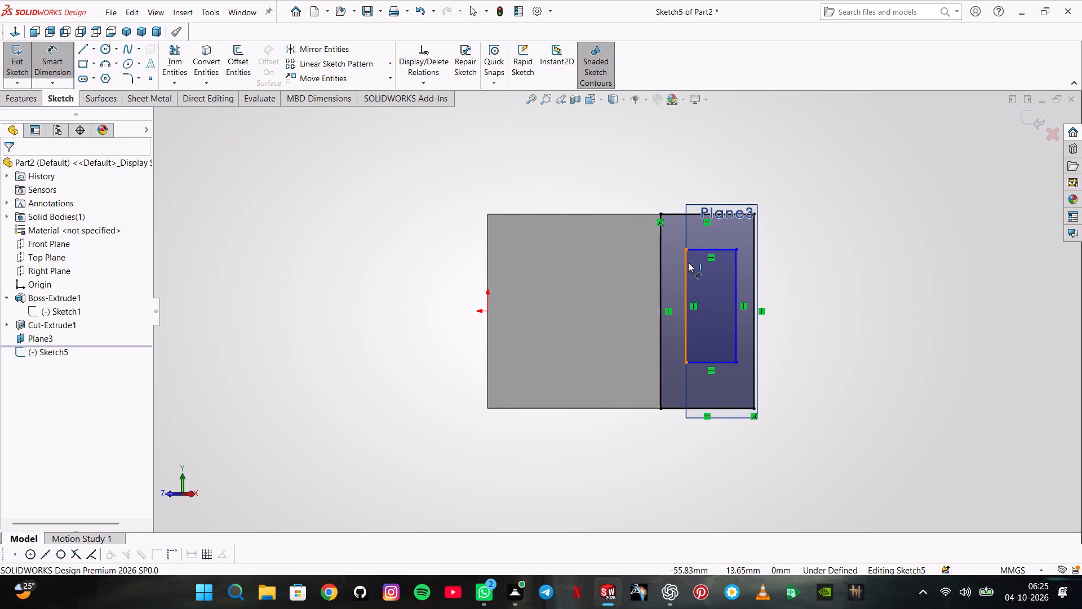
{"action": "left_click", "coordinate": [736, 281]}
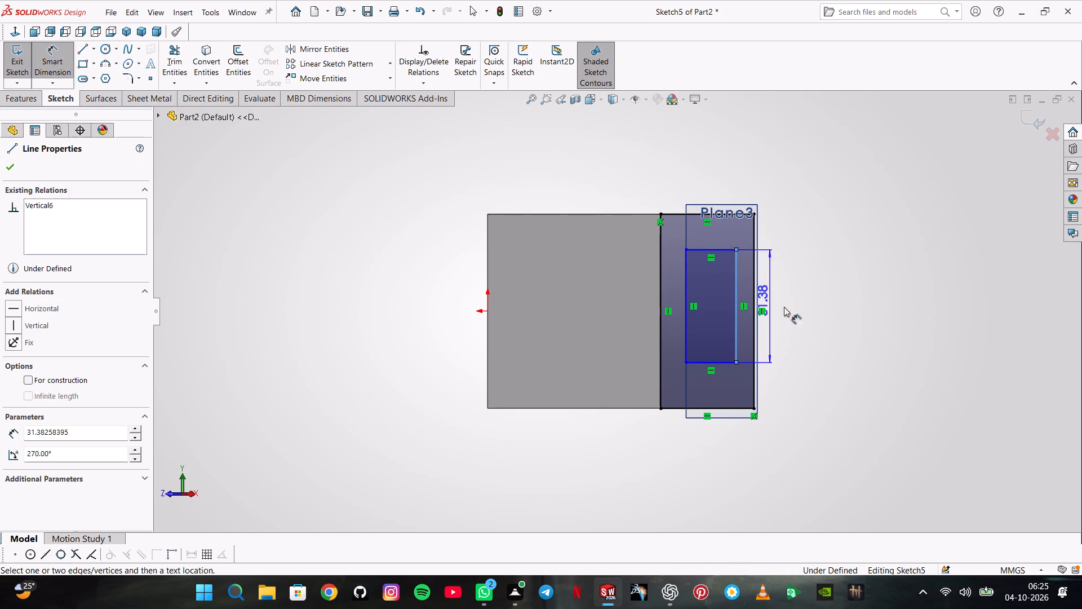
{"action": "left_click", "coordinate": [818, 307]}
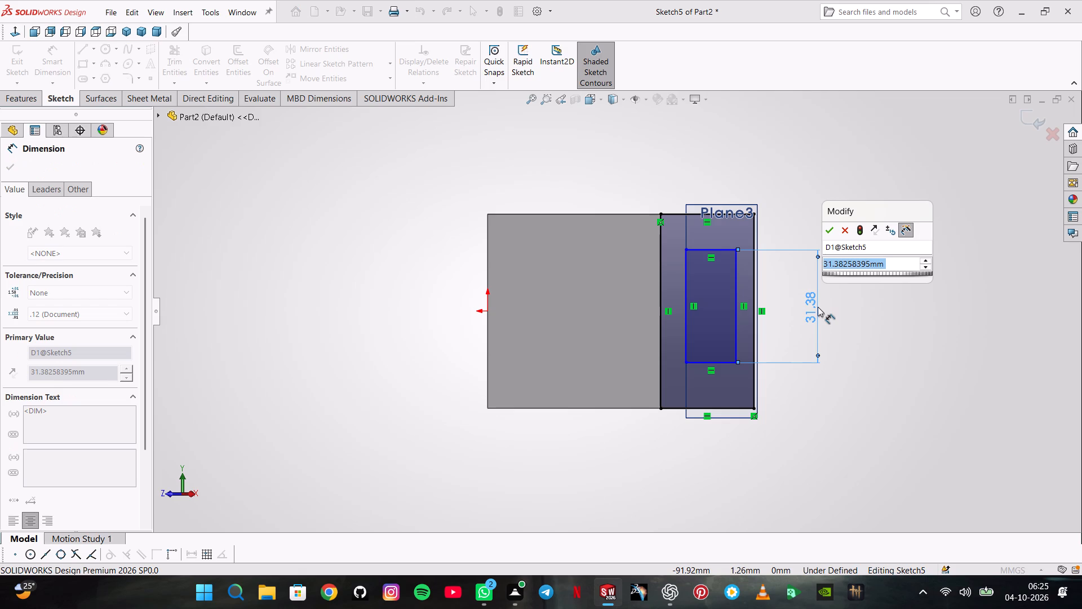
{"action": "key", "text": "3"}
{"action": "key", "text": "5"}
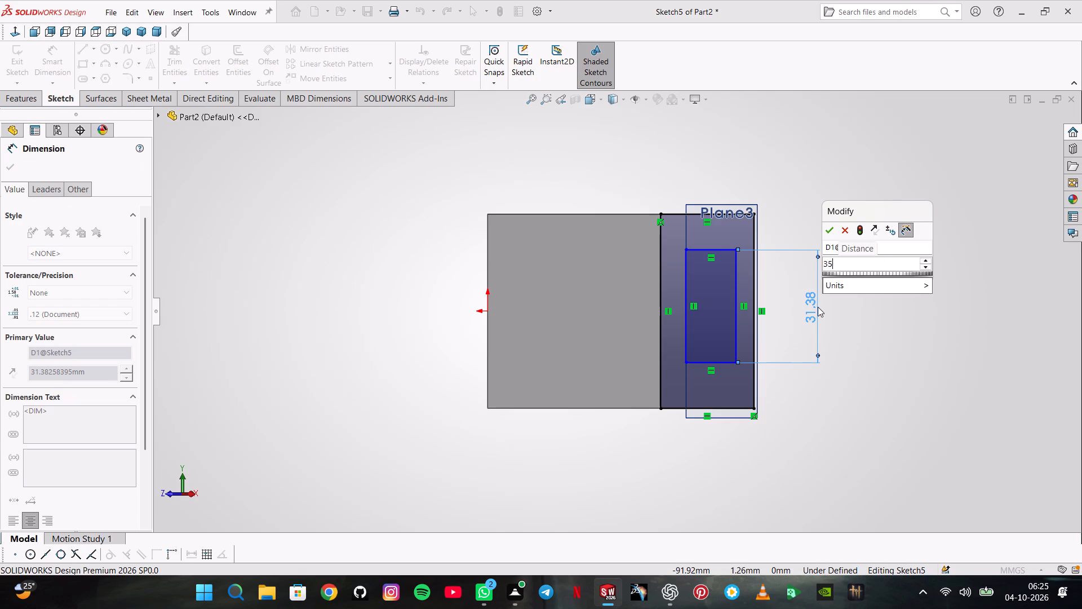
{"action": "key", "text": "Return"}
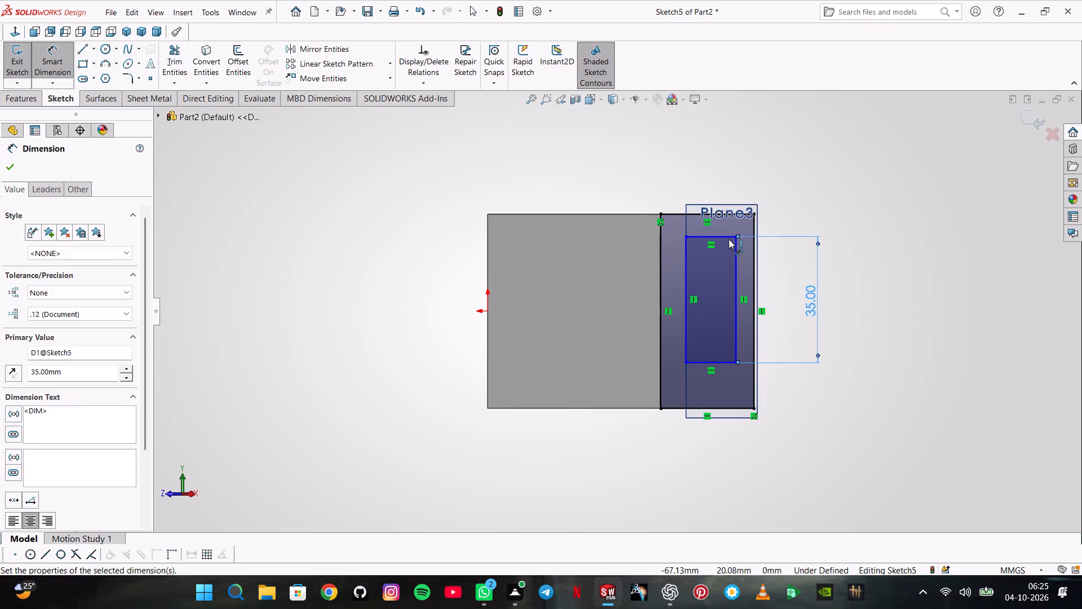
{"action": "left_click", "coordinate": [729, 239]}
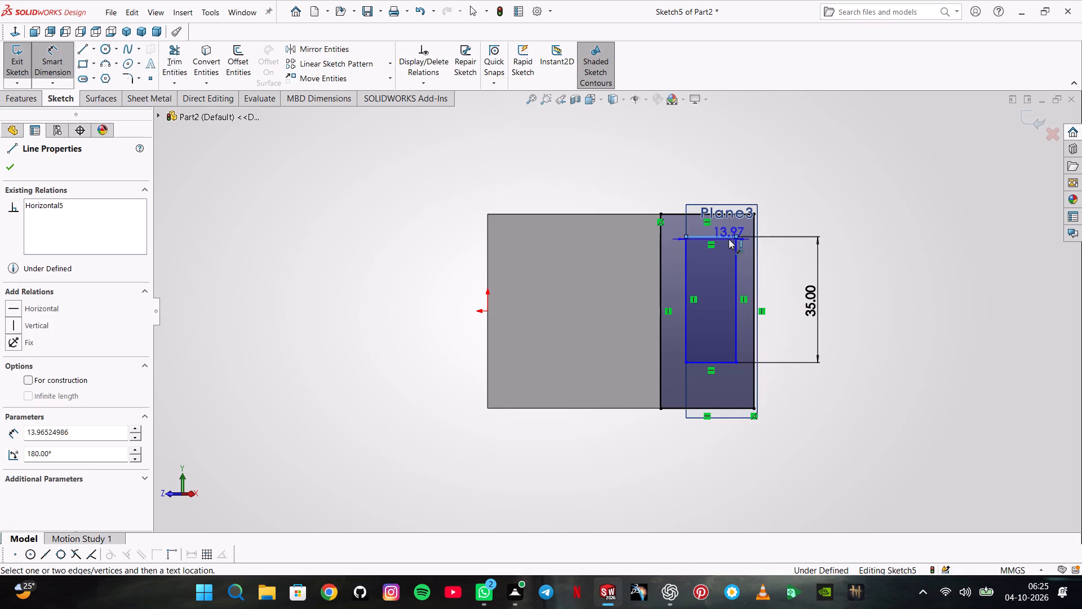
{"action": "left_click", "coordinate": [712, 142]}
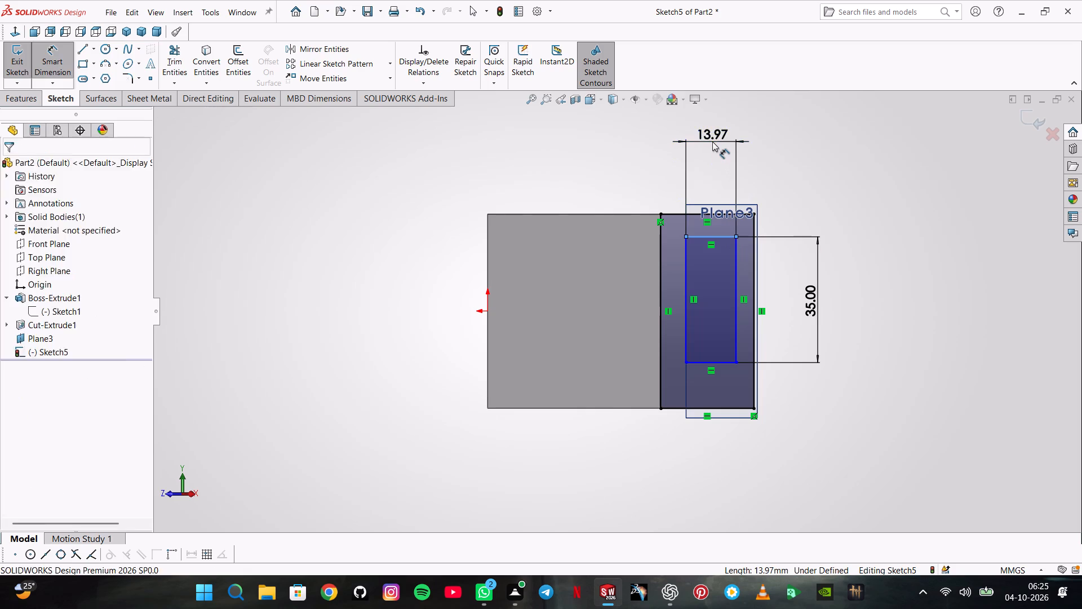
{"action": "key", "text": "8"}
{"action": "key", "text": "Return"}
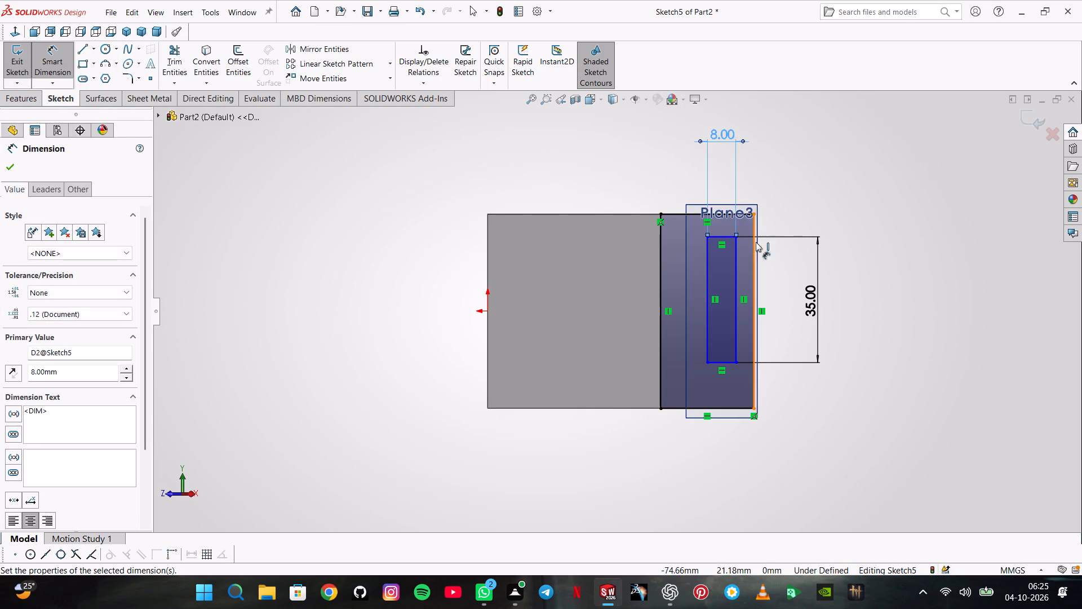
Set the gap between the inner rectangle's near long side and the outline's long edge nearest the origin to 10 mm.
{"action": "left_click", "coordinate": [709, 267]}
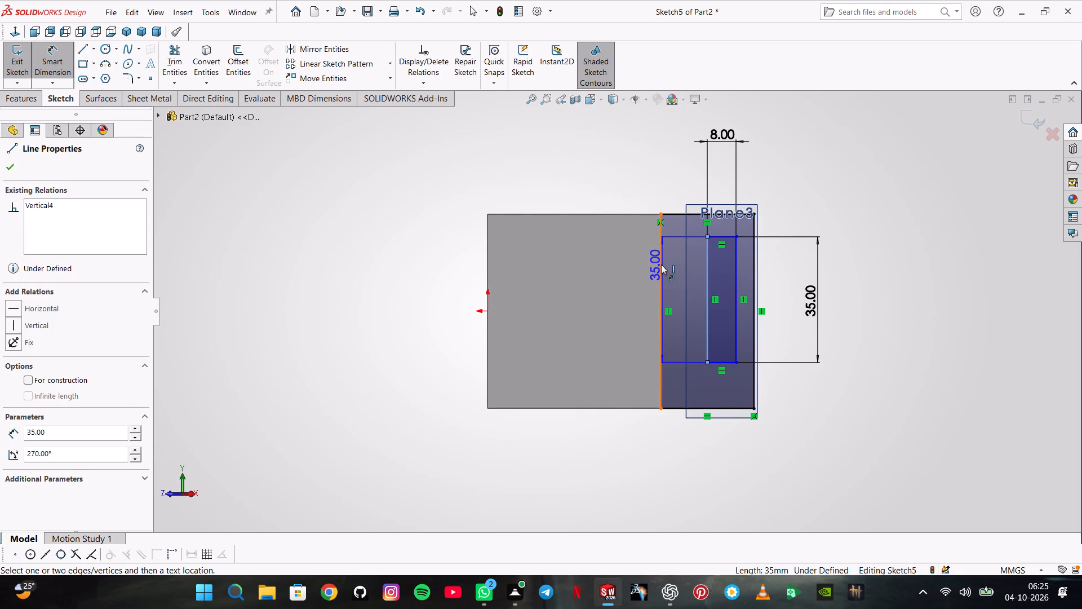
{"action": "left_click", "coordinate": [661, 264]}
{"action": "left_click", "coordinate": [676, 160]}
{"action": "type", "text": "10"}
{"action": "key", "text": "Return"}
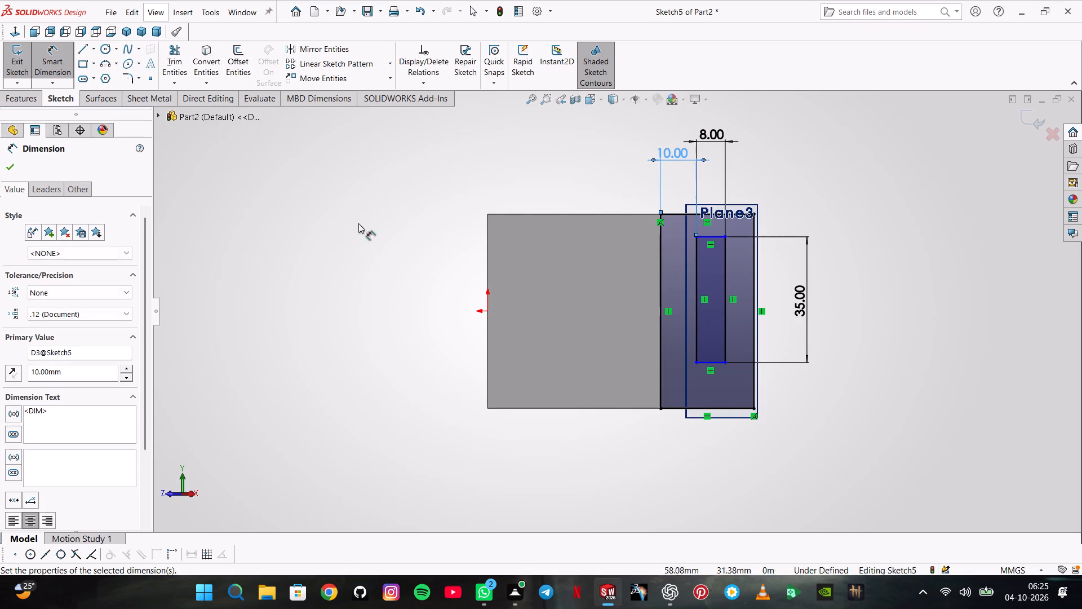
Add a driven dimension between the inner rectangle's long side farthest from the origin and the outline's far long edge.
{"action": "left_click", "coordinate": [722, 271]}
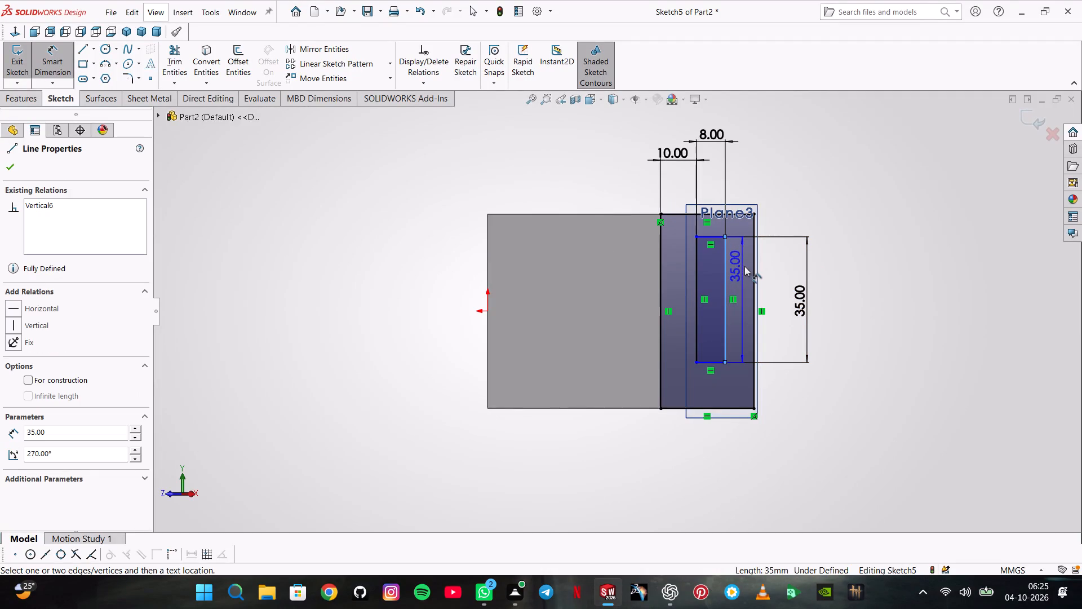
{"action": "left_click", "coordinate": [752, 262]}
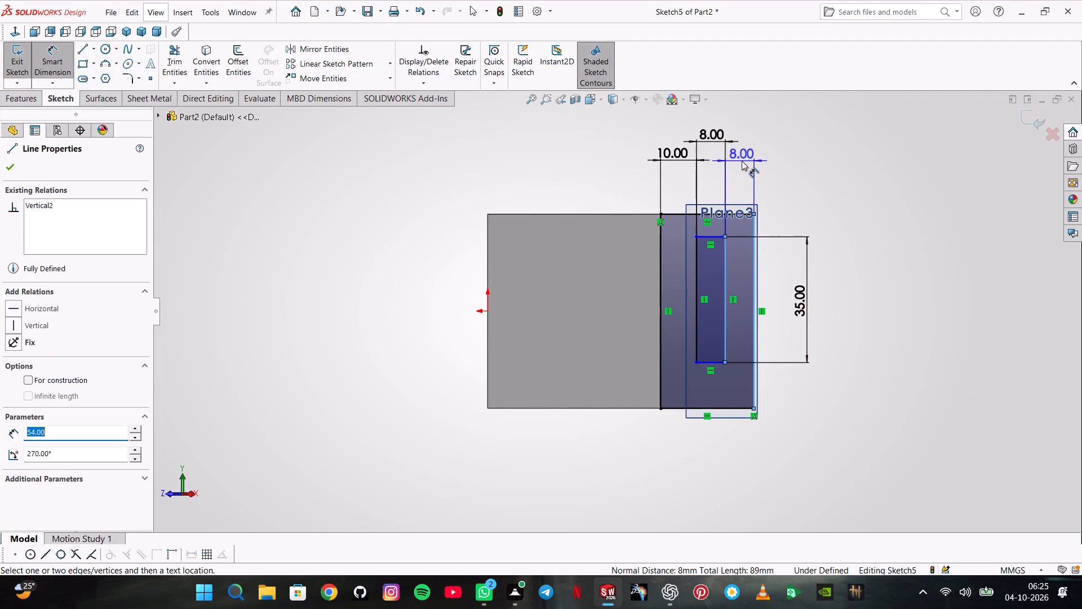
{"action": "left_click", "coordinate": [742, 161]}
{"action": "left_click", "coordinate": [607, 293]}
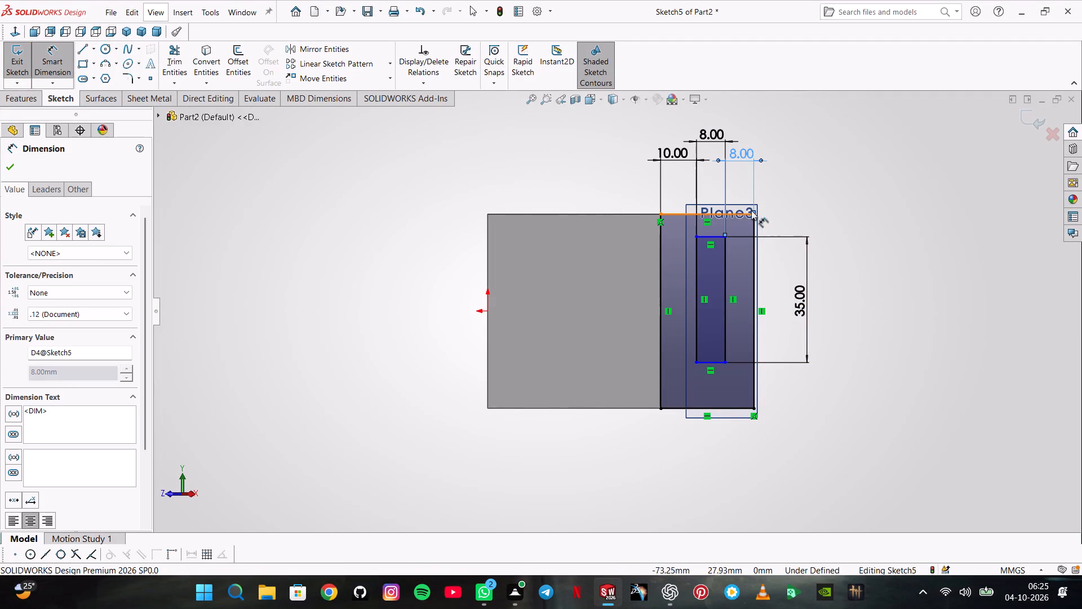
{"action": "left_click", "coordinate": [715, 235]}
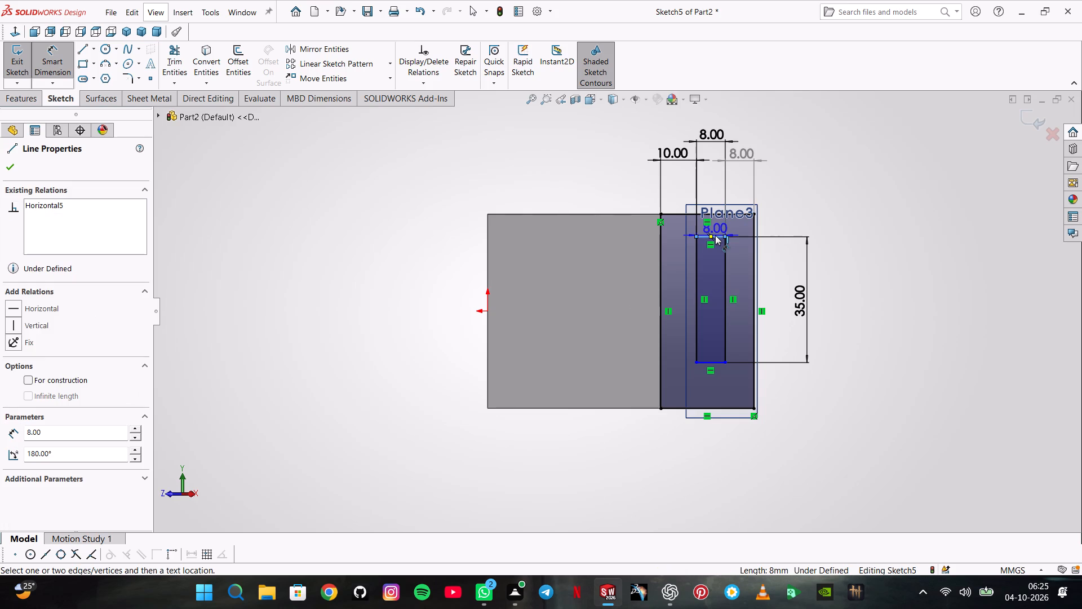
{"action": "key", "text": "Escape"}
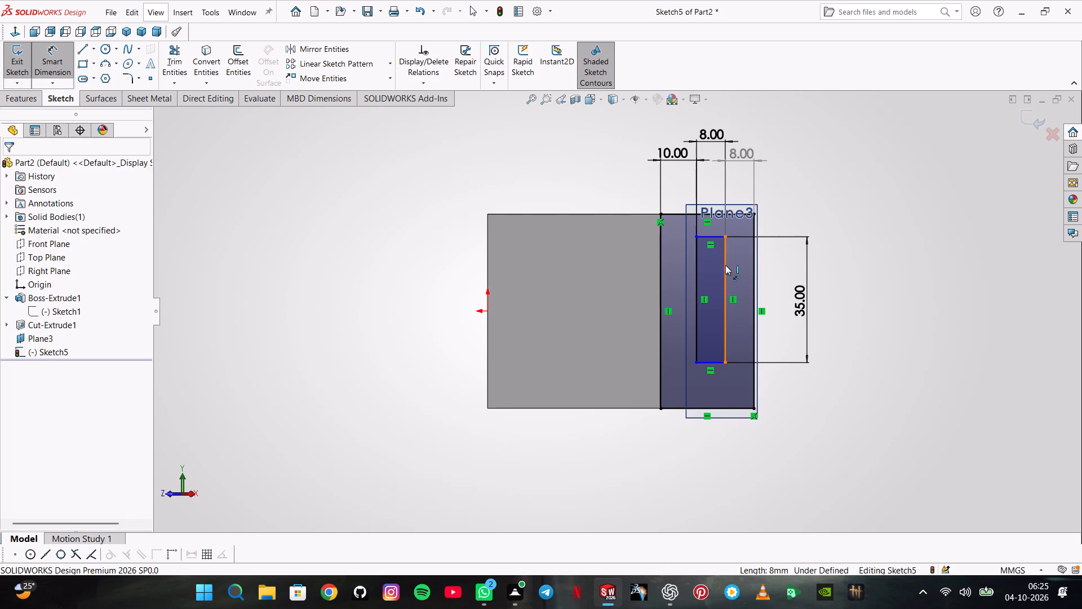
{"action": "key", "text": "Escape"}
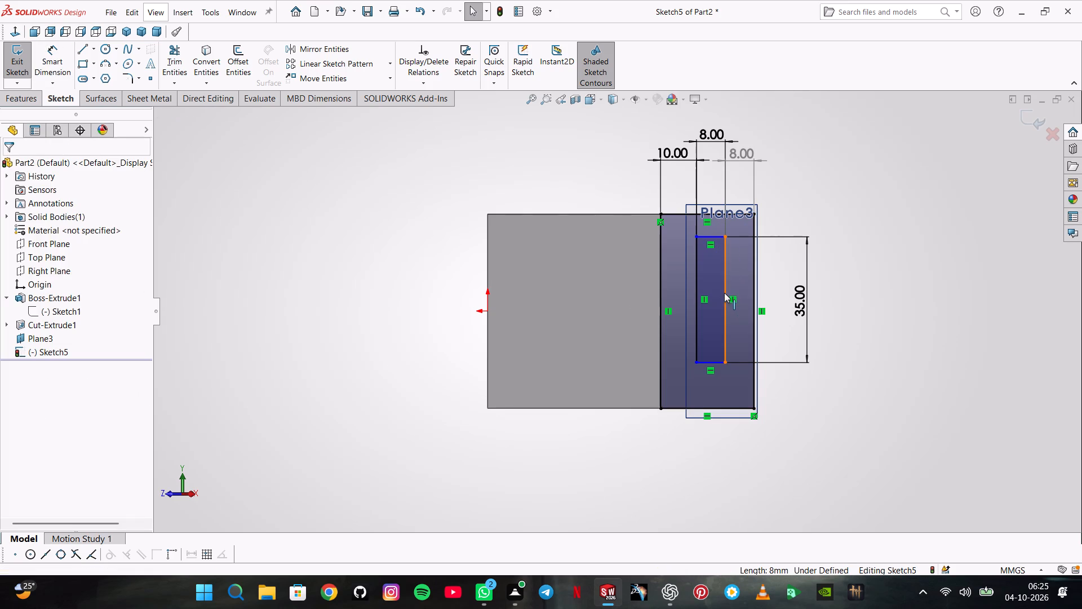
Apply a Horizontal relation between the midpoints of the inner rectangle's far long side and the outline's far long edge.
{"action": "left_click", "coordinate": [724, 298]}
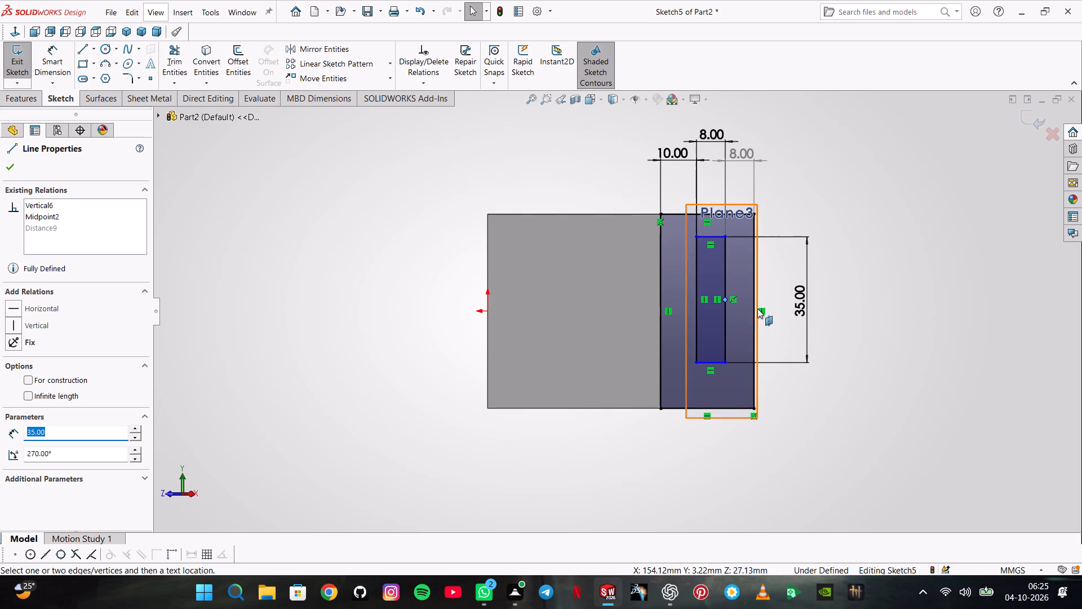
{"action": "left_click", "coordinate": [752, 311], "text": "shift"}
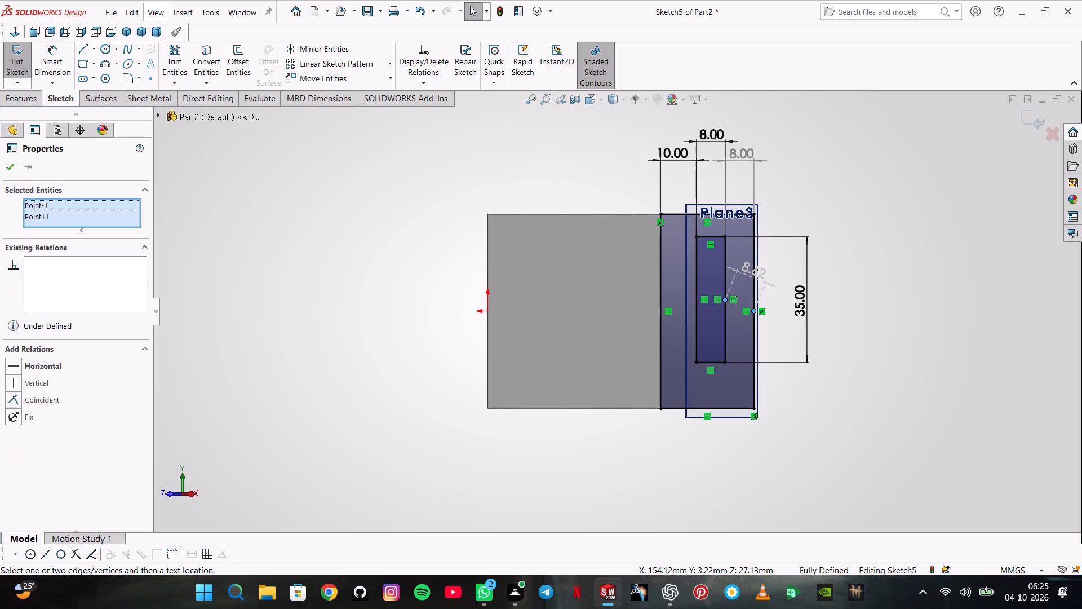
{"action": "left_click", "coordinate": [36, 367]}
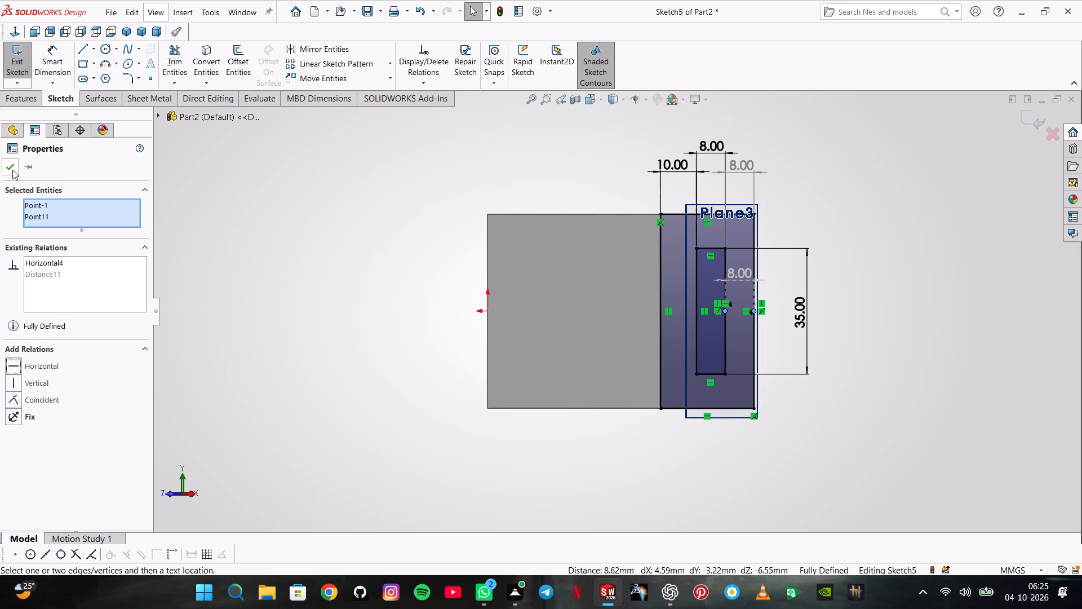
{"action": "left_click", "coordinate": [11, 166]}
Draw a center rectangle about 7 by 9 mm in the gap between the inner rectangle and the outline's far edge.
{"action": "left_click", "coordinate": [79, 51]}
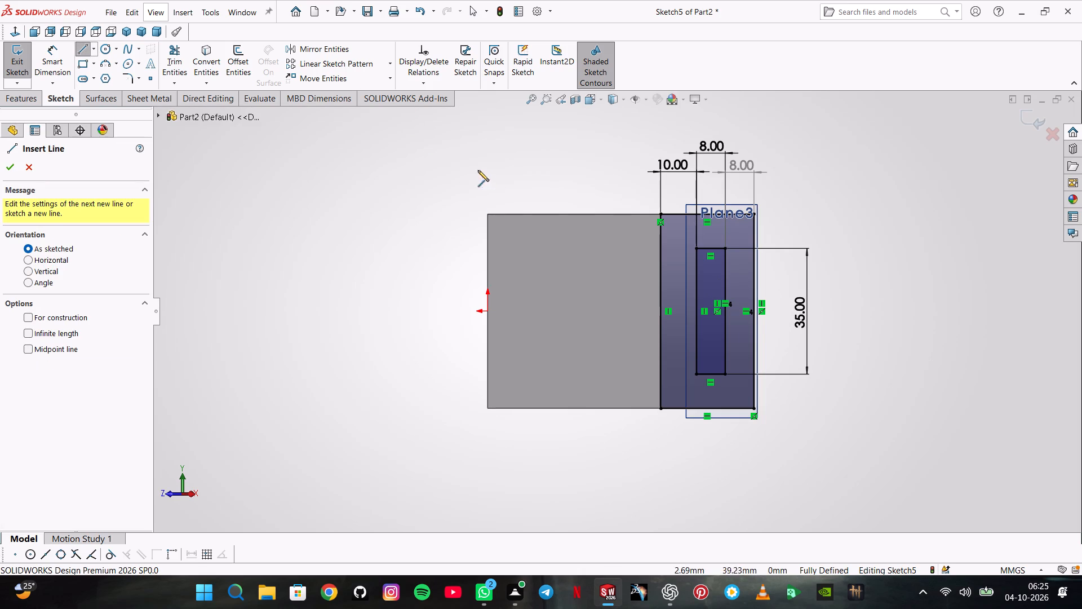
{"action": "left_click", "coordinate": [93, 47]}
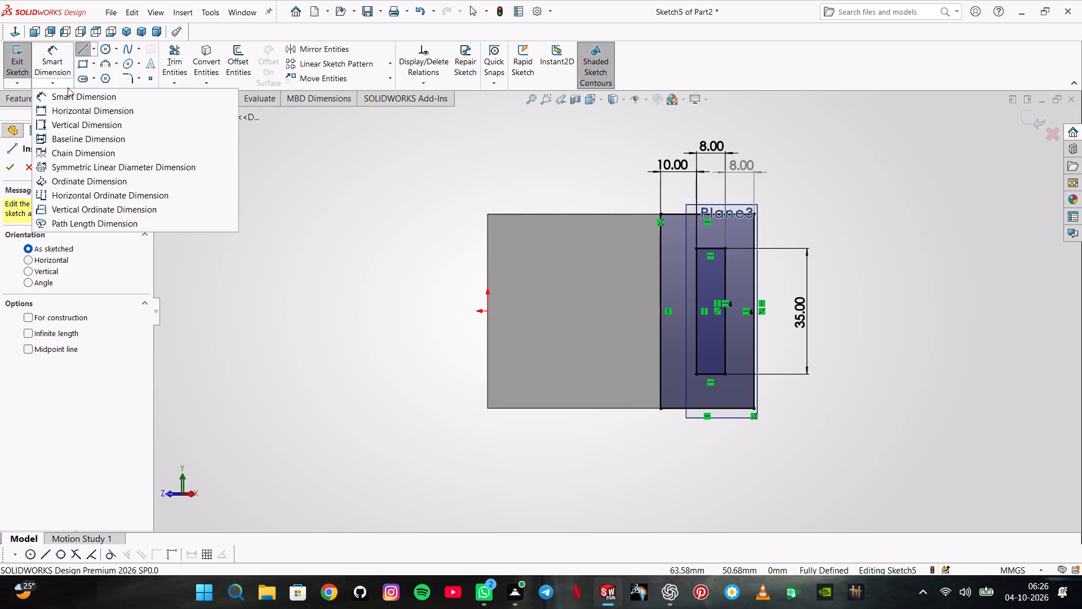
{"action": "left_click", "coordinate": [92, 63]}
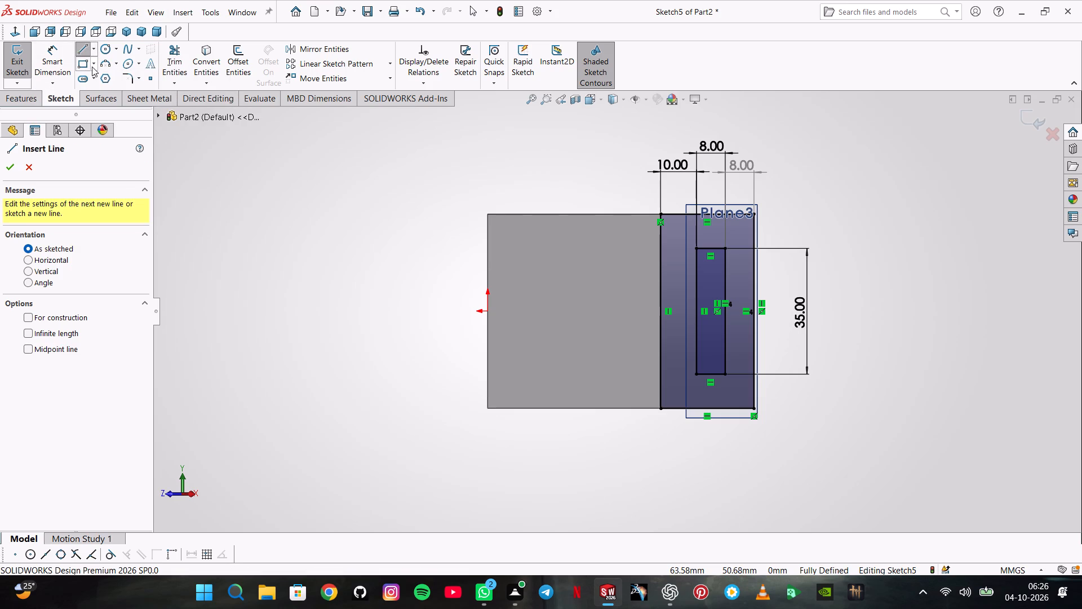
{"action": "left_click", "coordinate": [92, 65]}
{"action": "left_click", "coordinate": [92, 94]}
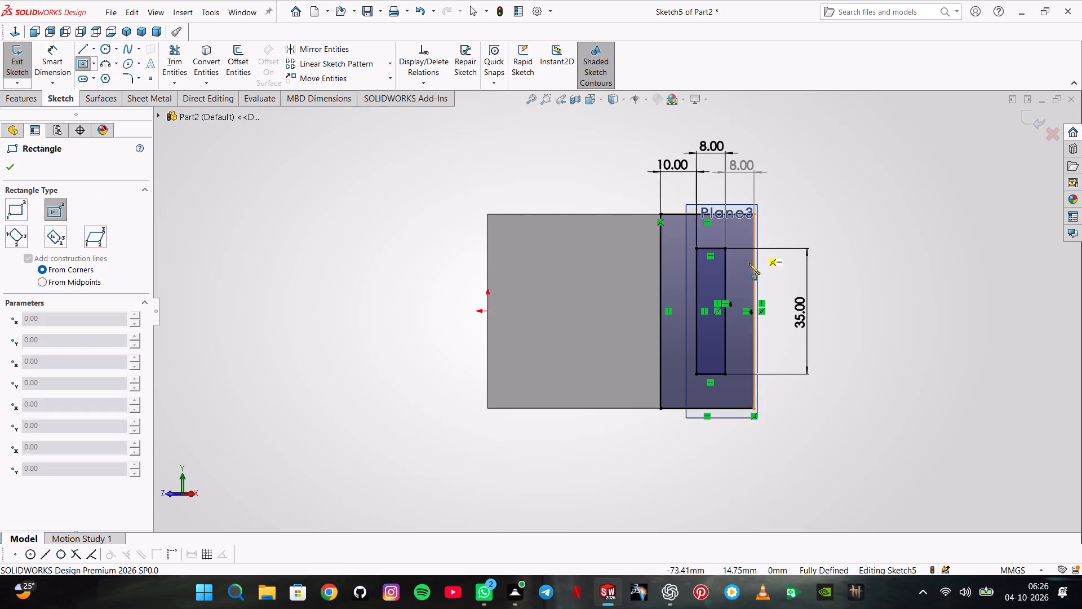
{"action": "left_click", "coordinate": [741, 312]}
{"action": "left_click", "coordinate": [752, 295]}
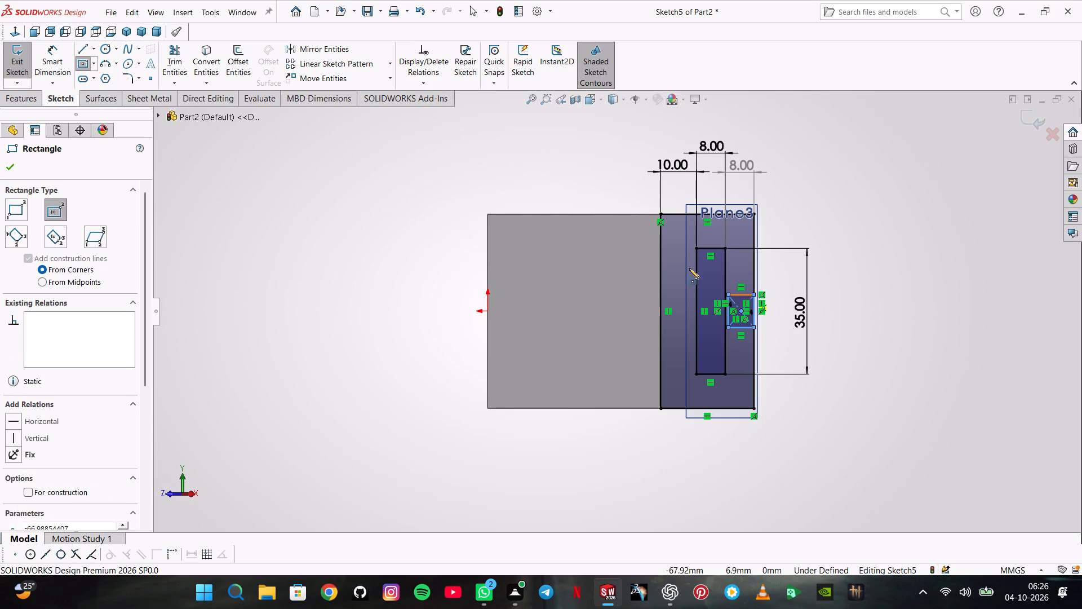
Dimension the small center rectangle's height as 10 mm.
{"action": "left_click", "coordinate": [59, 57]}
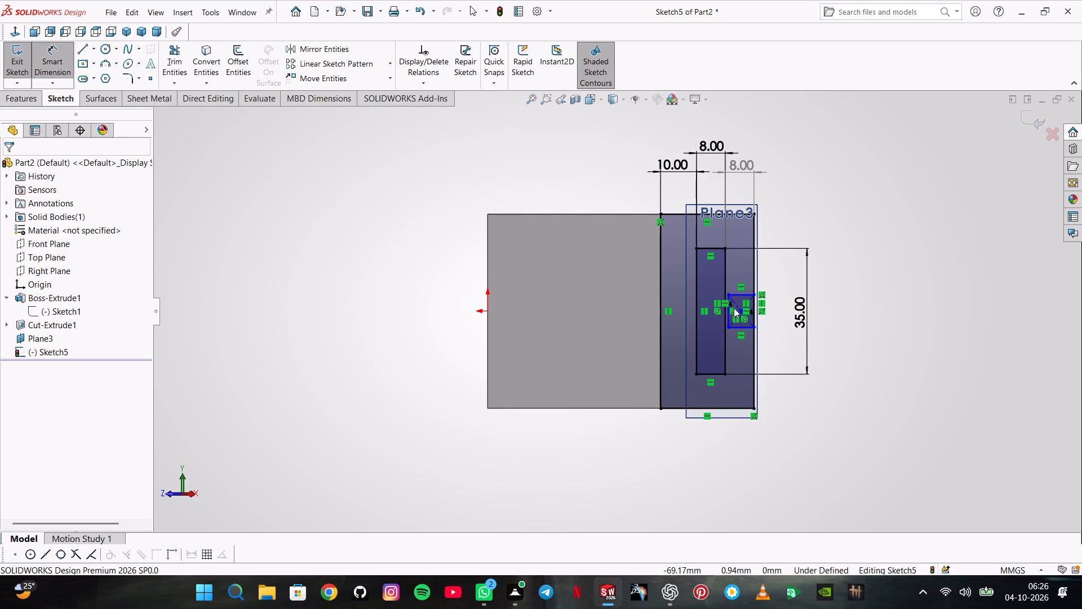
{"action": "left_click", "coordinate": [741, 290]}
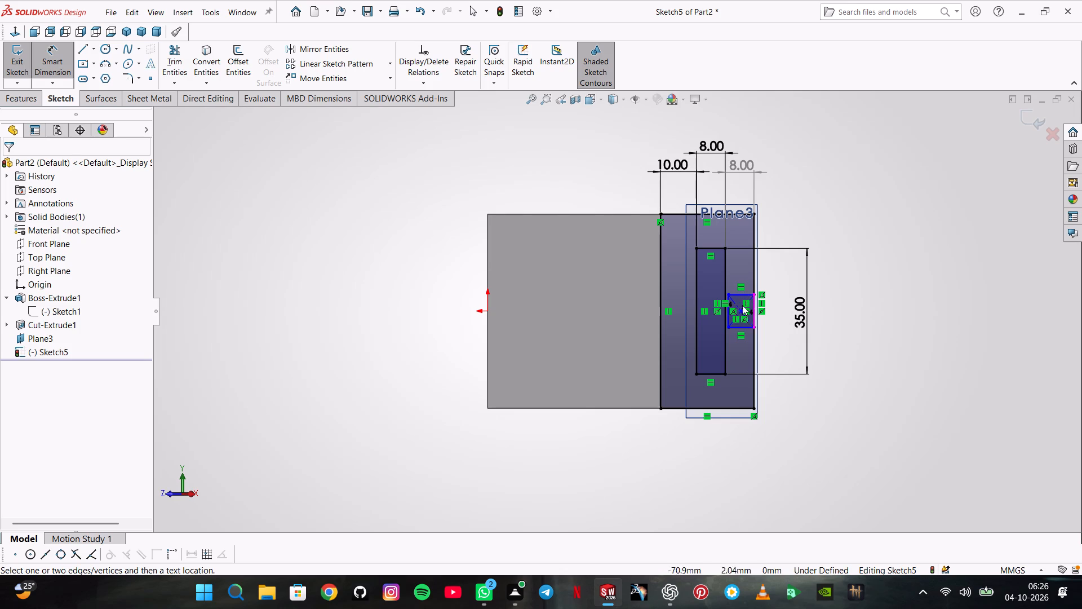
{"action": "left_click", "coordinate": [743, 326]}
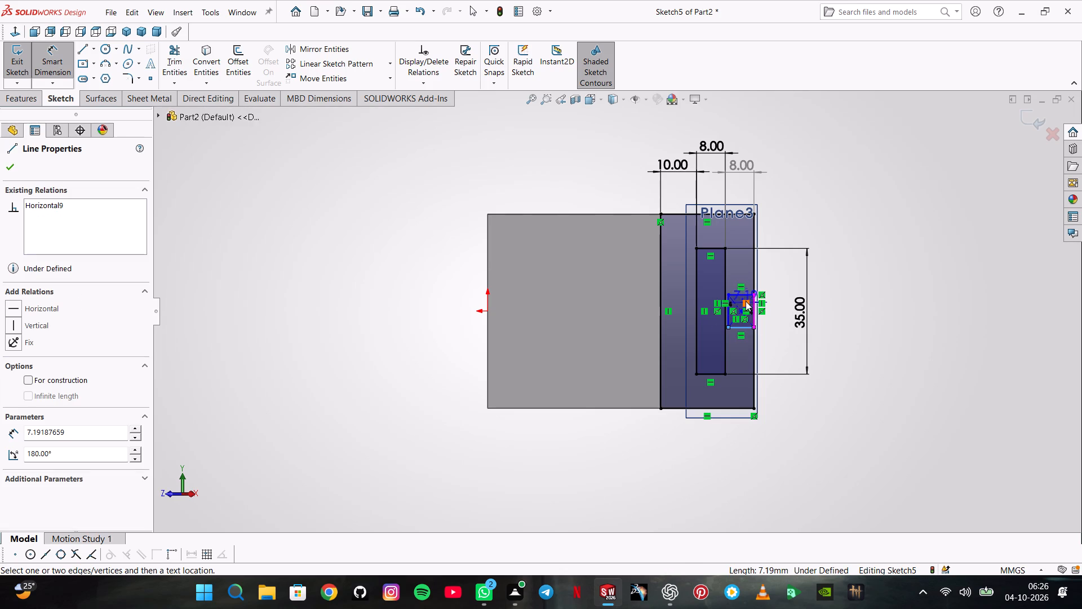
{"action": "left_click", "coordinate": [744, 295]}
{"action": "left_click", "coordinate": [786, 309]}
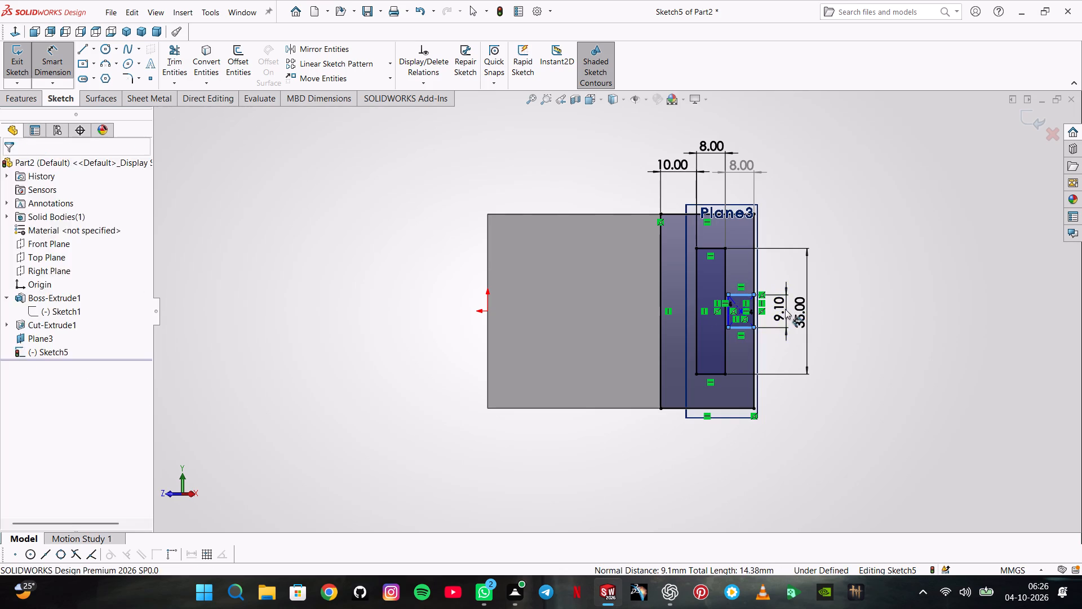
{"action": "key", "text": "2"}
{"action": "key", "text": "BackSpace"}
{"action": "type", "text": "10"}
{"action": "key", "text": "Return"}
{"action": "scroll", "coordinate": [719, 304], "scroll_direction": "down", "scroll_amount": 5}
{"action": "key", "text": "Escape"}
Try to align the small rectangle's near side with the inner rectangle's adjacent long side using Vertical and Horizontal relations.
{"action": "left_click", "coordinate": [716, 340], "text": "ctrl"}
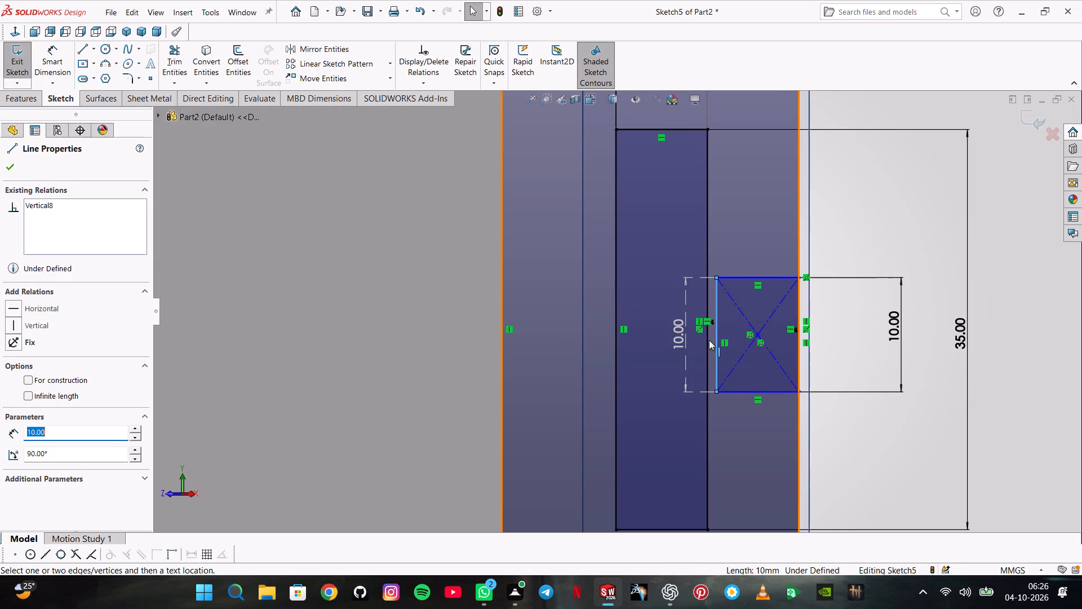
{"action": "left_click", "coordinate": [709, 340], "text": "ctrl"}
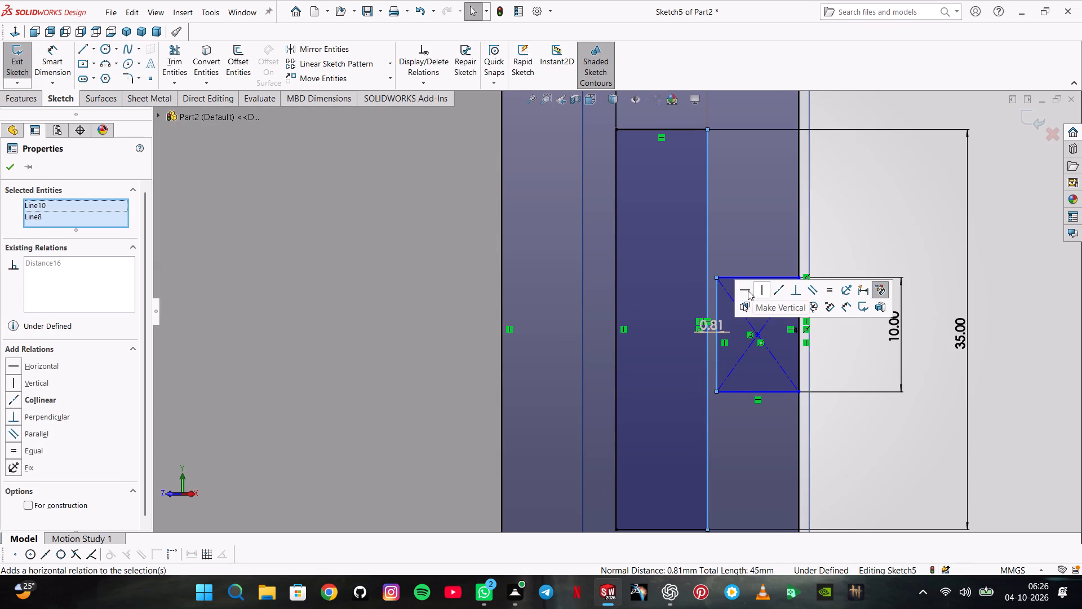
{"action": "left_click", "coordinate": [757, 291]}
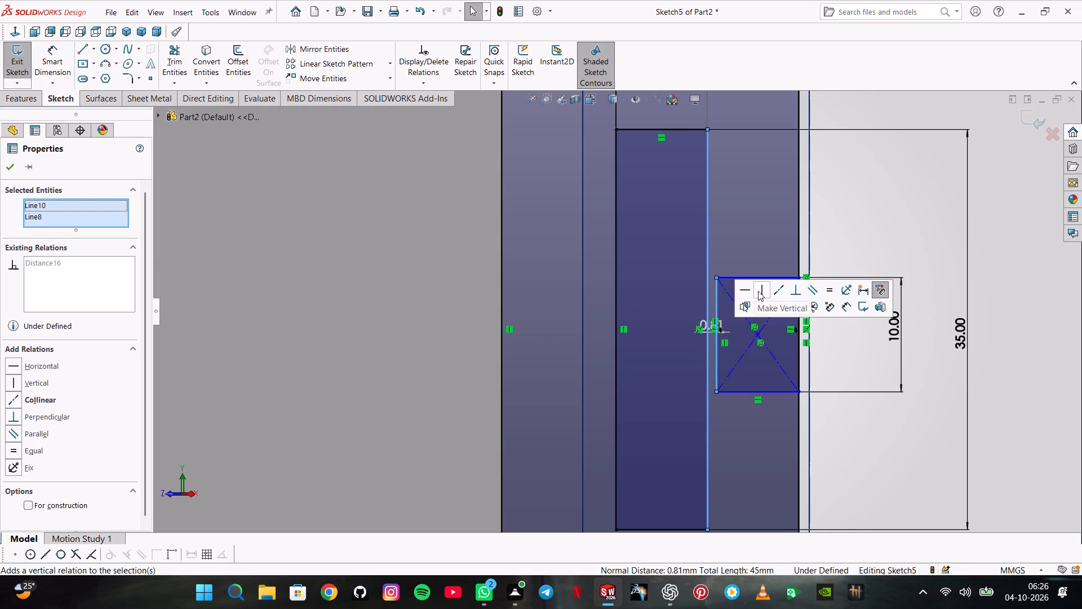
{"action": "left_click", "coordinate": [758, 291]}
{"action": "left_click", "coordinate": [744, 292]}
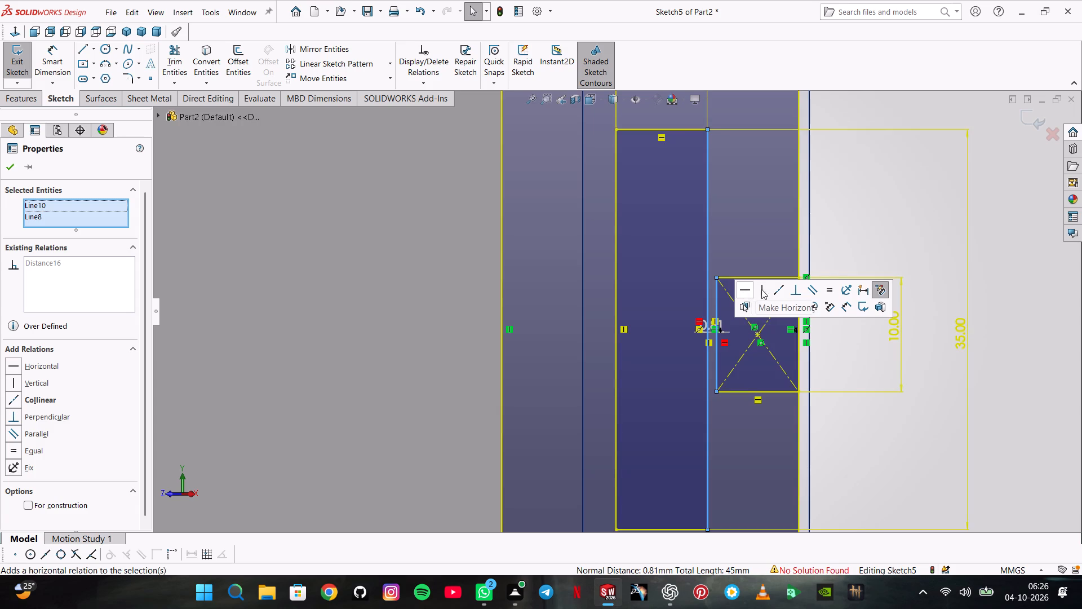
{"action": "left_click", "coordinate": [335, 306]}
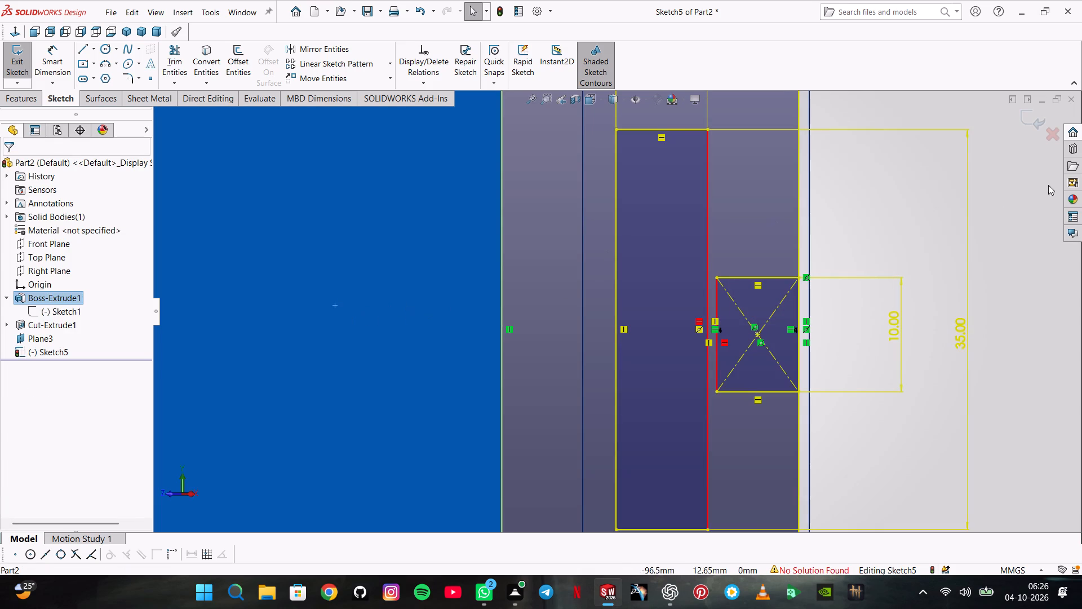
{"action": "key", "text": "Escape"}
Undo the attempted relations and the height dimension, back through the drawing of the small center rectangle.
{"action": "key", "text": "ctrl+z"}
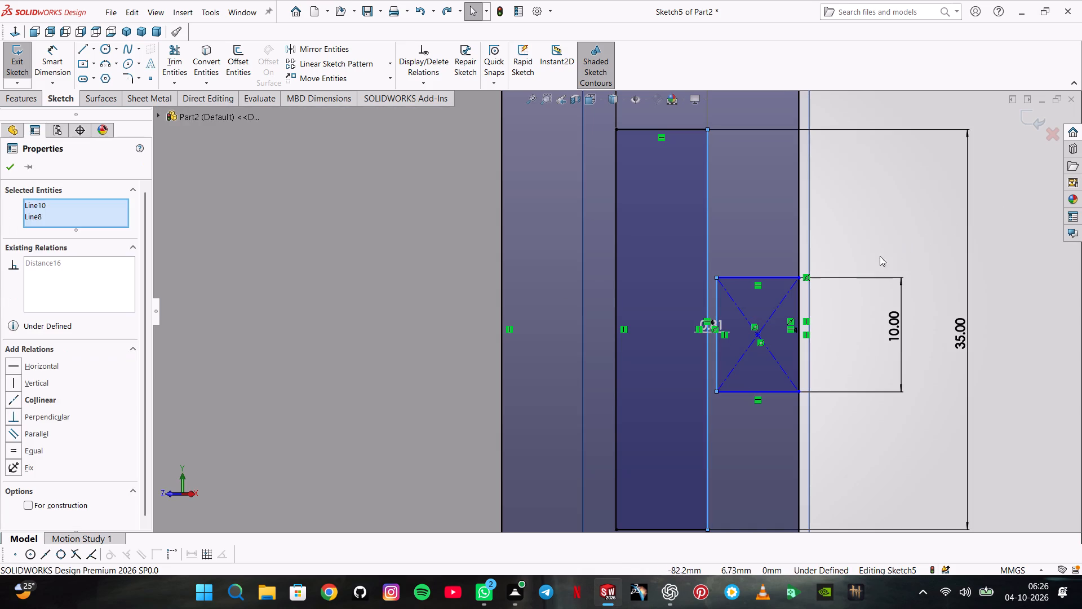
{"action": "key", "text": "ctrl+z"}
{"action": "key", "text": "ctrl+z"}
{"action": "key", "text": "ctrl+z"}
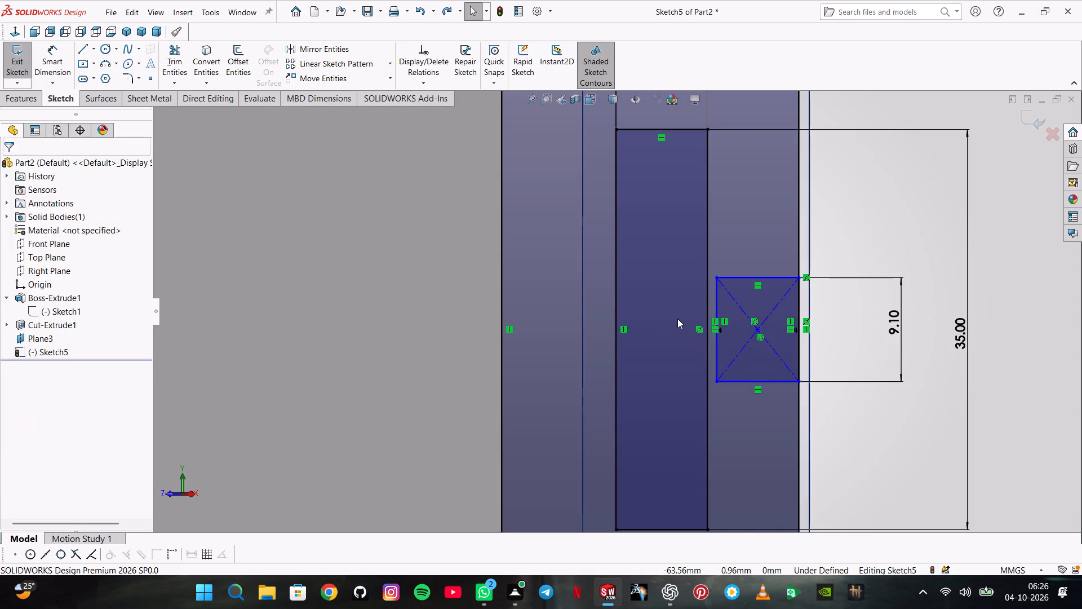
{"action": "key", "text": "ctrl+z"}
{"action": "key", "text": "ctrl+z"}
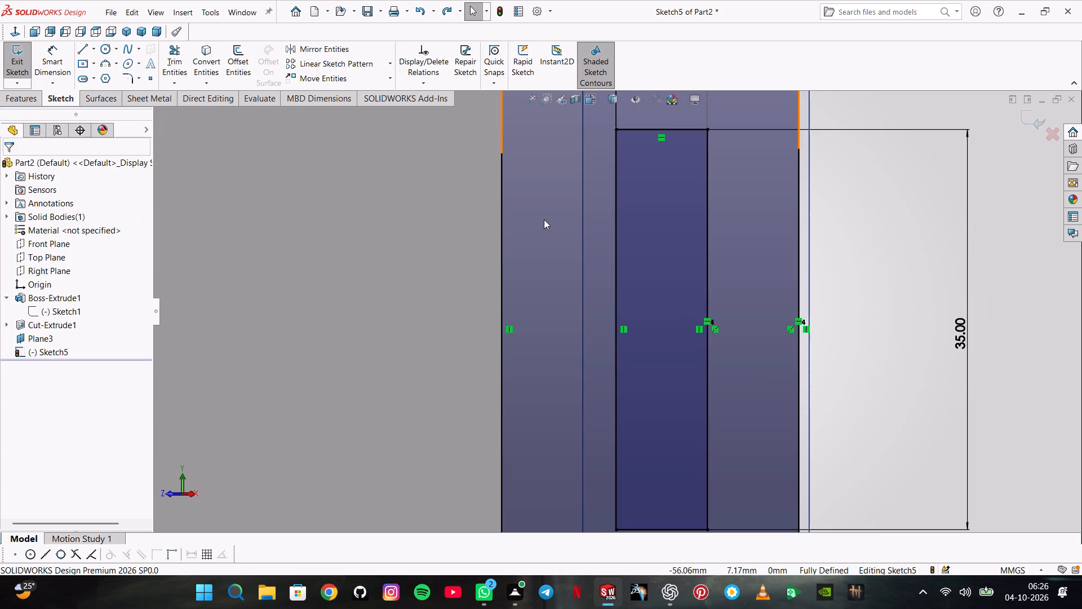
Draw a center rectangle in the same gap with a corner on the inner rectangle's far side, and set its width to 8 mm.
{"action": "left_click", "coordinate": [82, 60]}
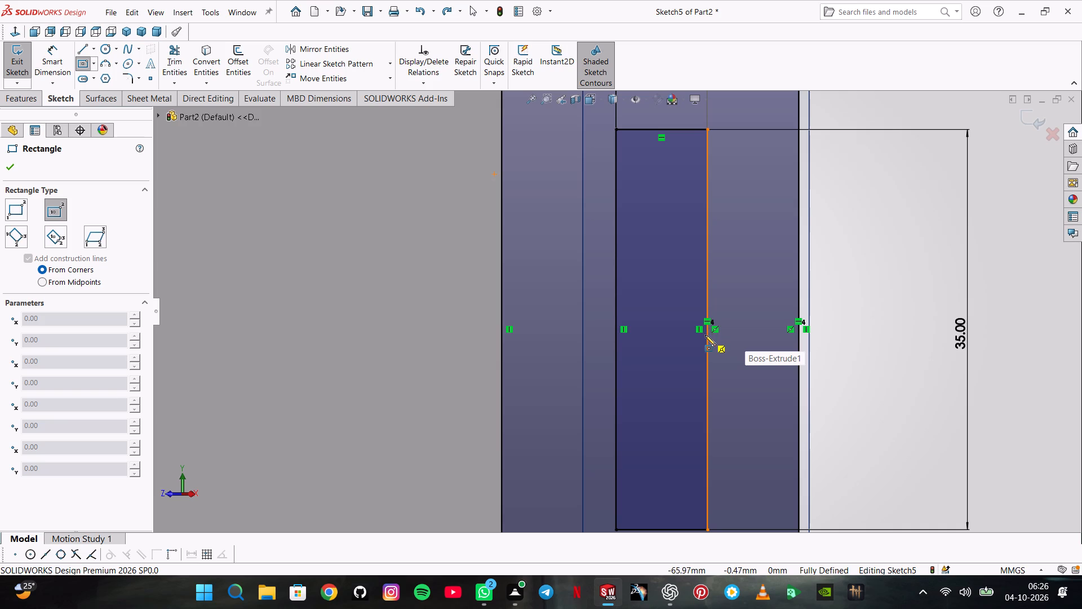
{"action": "left_click", "coordinate": [747, 333]}
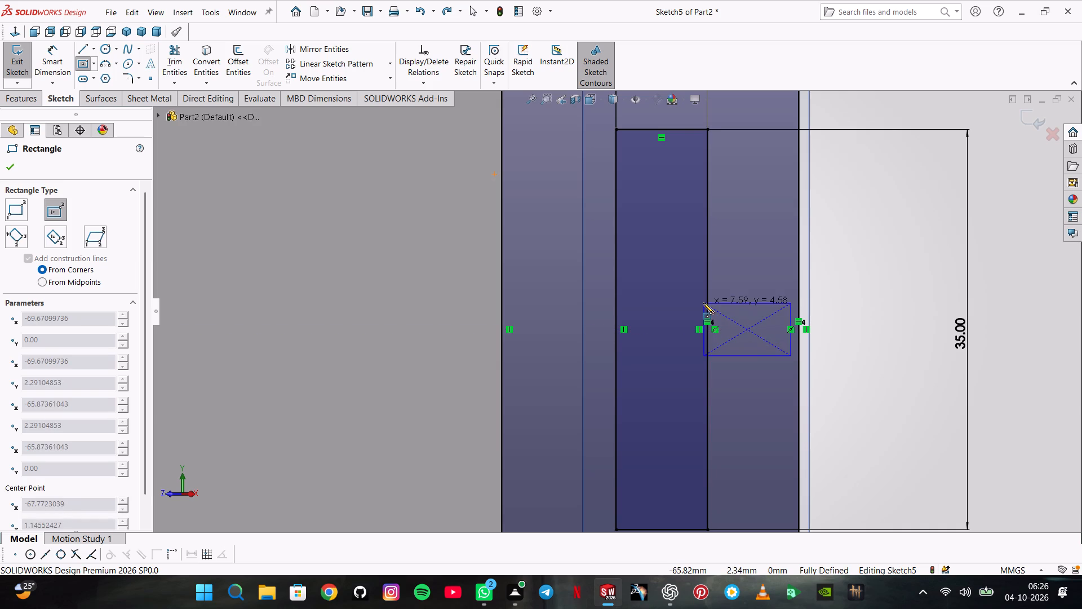
{"action": "left_click", "coordinate": [709, 302]}
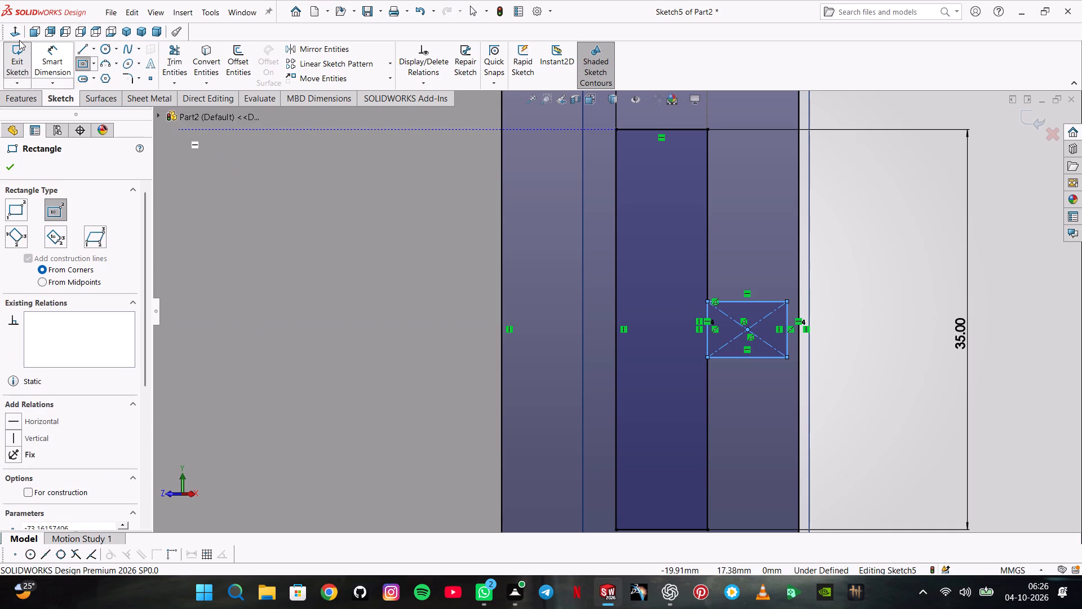
{"action": "left_click", "coordinate": [38, 53]}
{"action": "scroll", "coordinate": [529, 160], "scroll_direction": "up", "scroll_amount": 3}
{"action": "scroll", "coordinate": [712, 204], "scroll_direction": "up", "scroll_amount": 2}
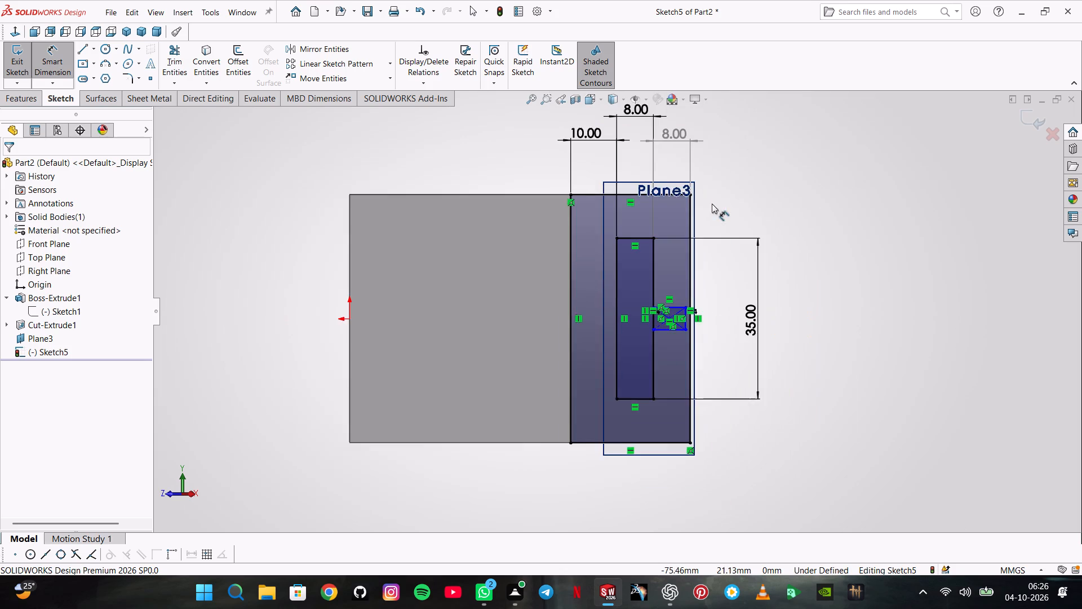
{"action": "scroll", "coordinate": [688, 267], "scroll_direction": "down", "scroll_amount": 1}
{"action": "left_click", "coordinate": [669, 316]}
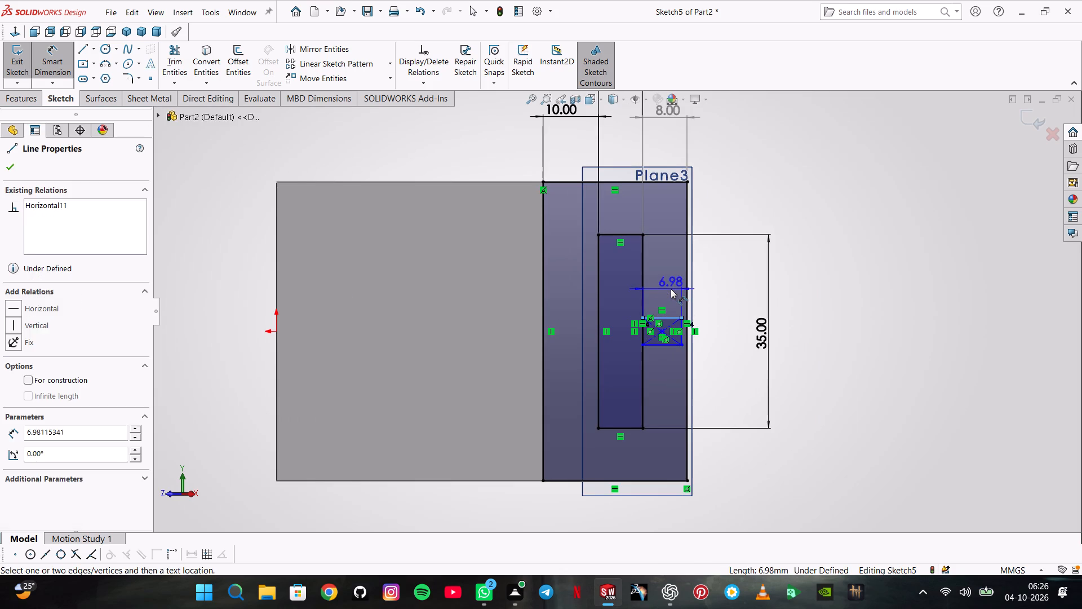
{"action": "left_click", "coordinate": [671, 287]}
{"action": "key", "text": "8"}
{"action": "key", "text": "Return"}
Dimension the small center rectangle's height as 1 mm.
{"action": "scroll", "coordinate": [669, 287], "scroll_direction": "up", "scroll_amount": 1}
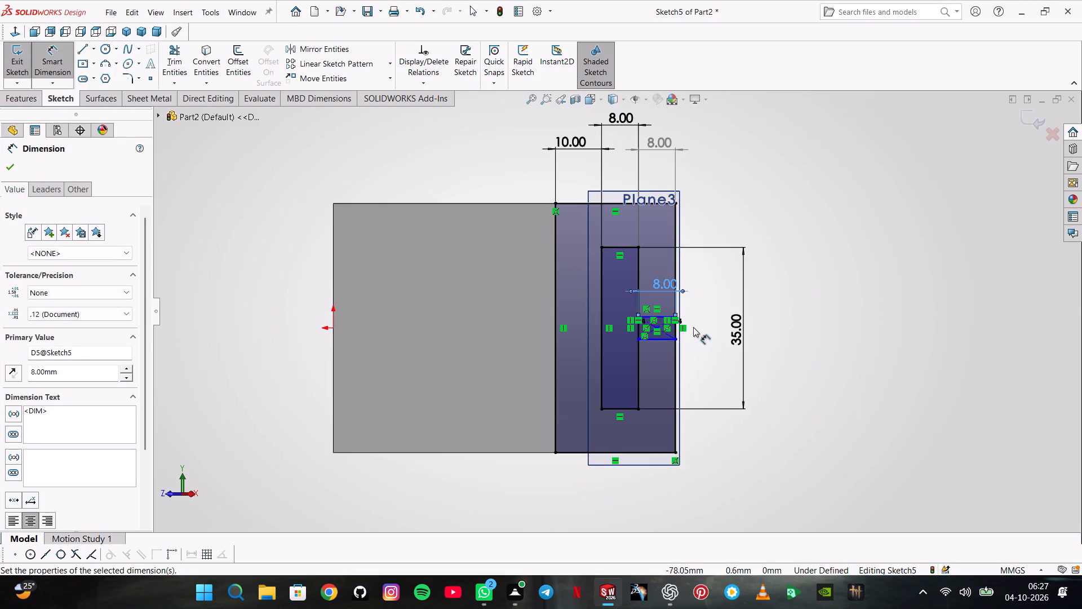
{"action": "scroll", "coordinate": [680, 329], "scroll_direction": "down", "scroll_amount": 5}
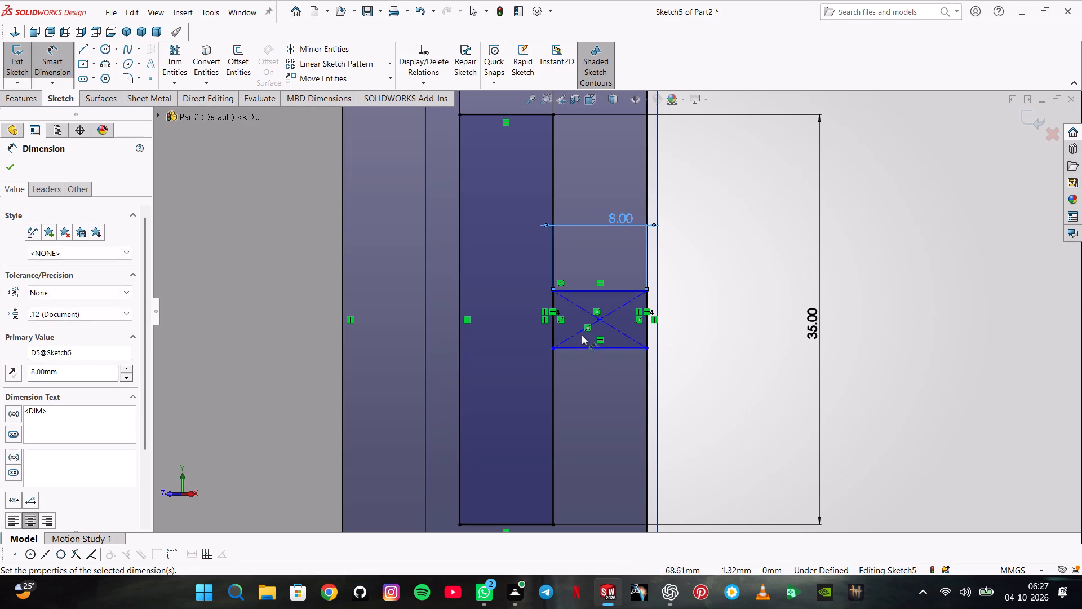
{"action": "left_click", "coordinate": [598, 349]}
{"action": "left_click", "coordinate": [607, 289]}
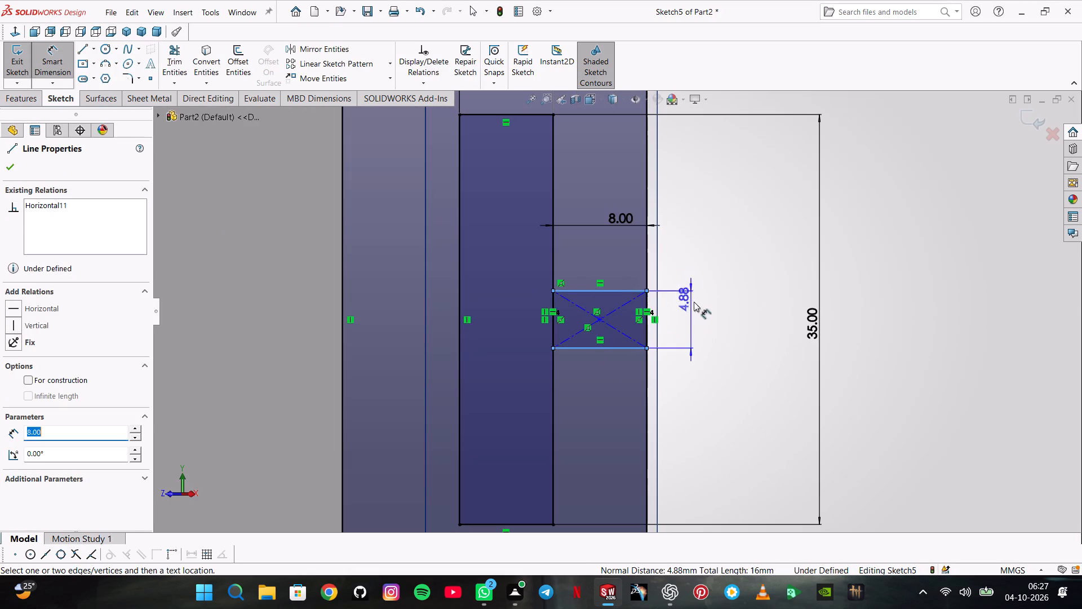
{"action": "left_click", "coordinate": [702, 306]}
{"action": "key", "text": "1"}
{"action": "key", "text": "Return"}
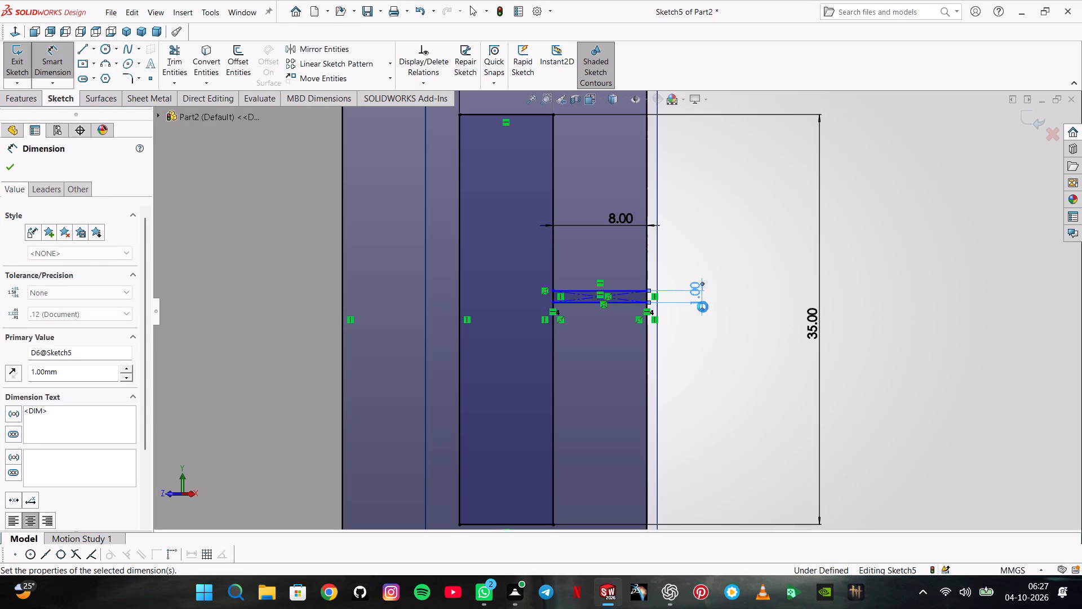
Set the small center rectangle's height to 10 mm.
{"action": "double_click", "coordinate": [693, 288]}
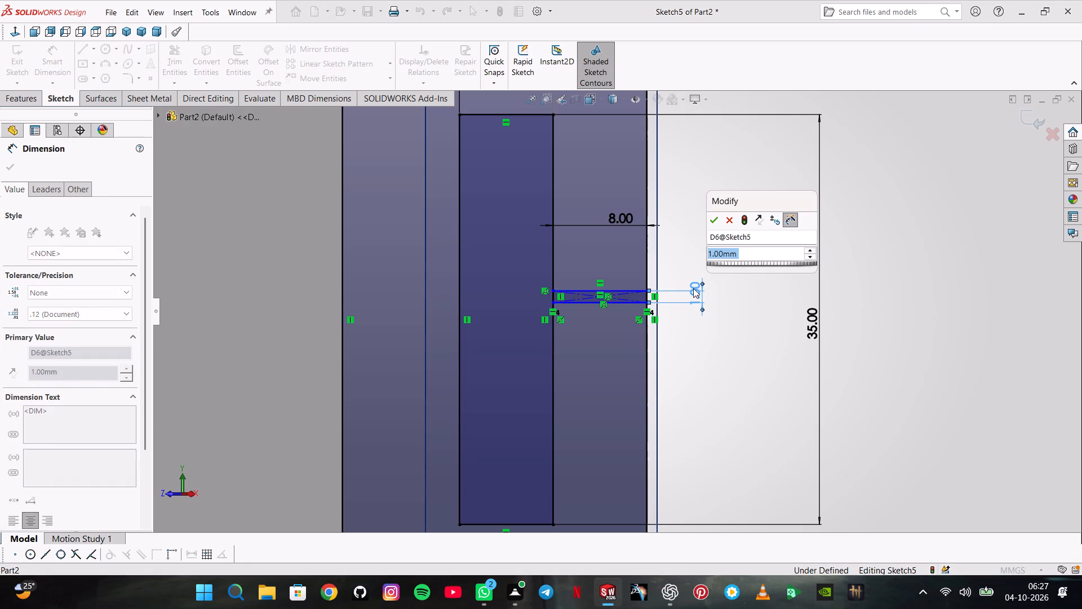
{"action": "type", "text": "10"}
{"action": "key", "text": "Return"}
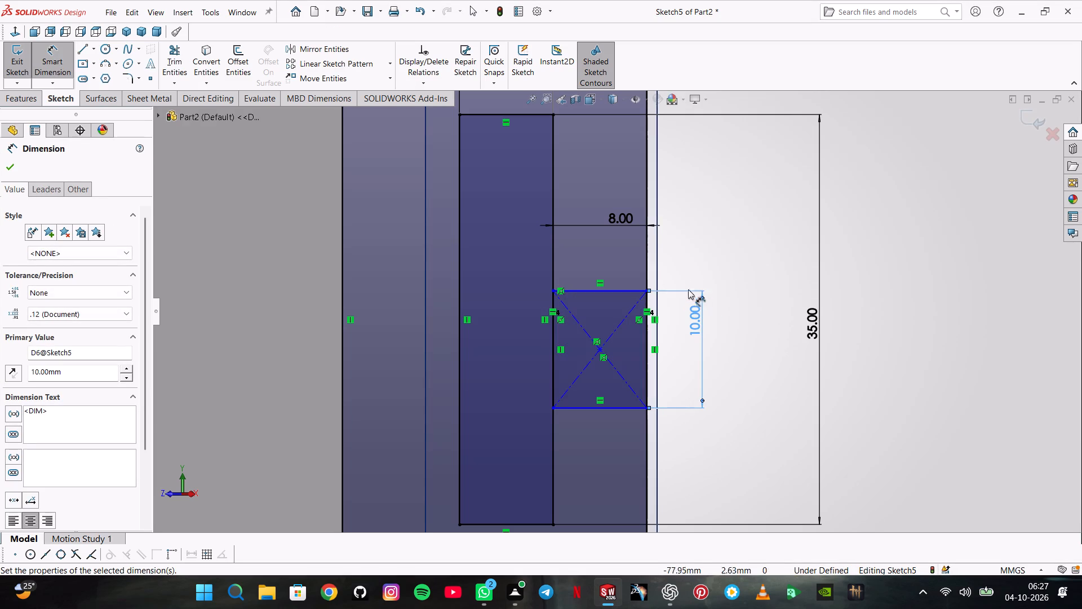
{"action": "scroll", "coordinate": [626, 312], "scroll_direction": "down", "scroll_amount": 2}
{"action": "key", "text": "Escape"}
Add a Horizontal relation between the small rectangle's center point and the midpoint of the slot rectangle's adjacent long side.
{"action": "left_click", "coordinate": [586, 369]}
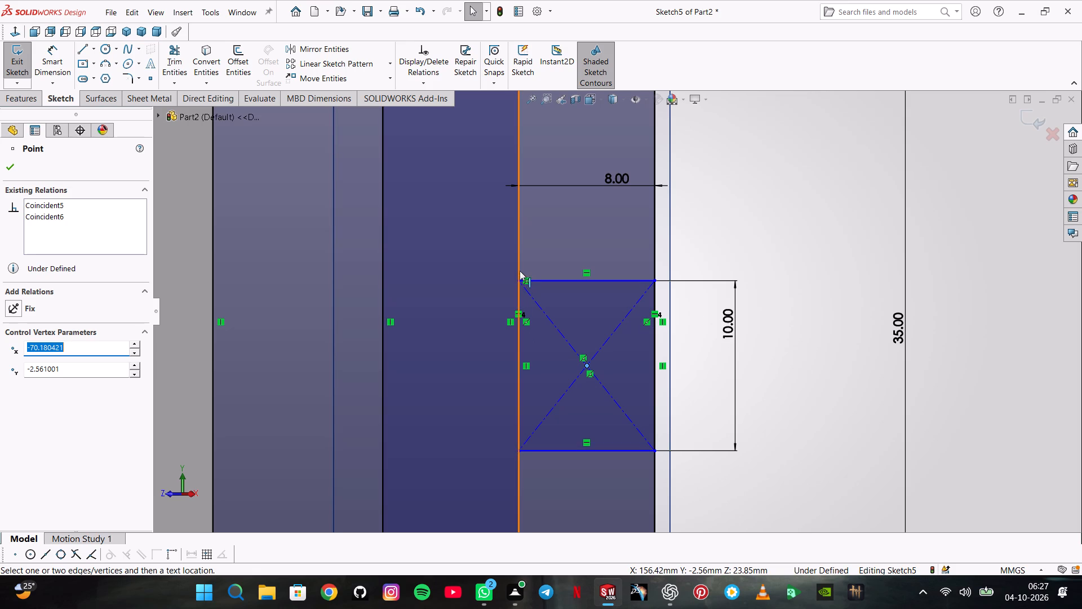
{"action": "left_click", "coordinate": [519, 321], "text": "ctrl"}
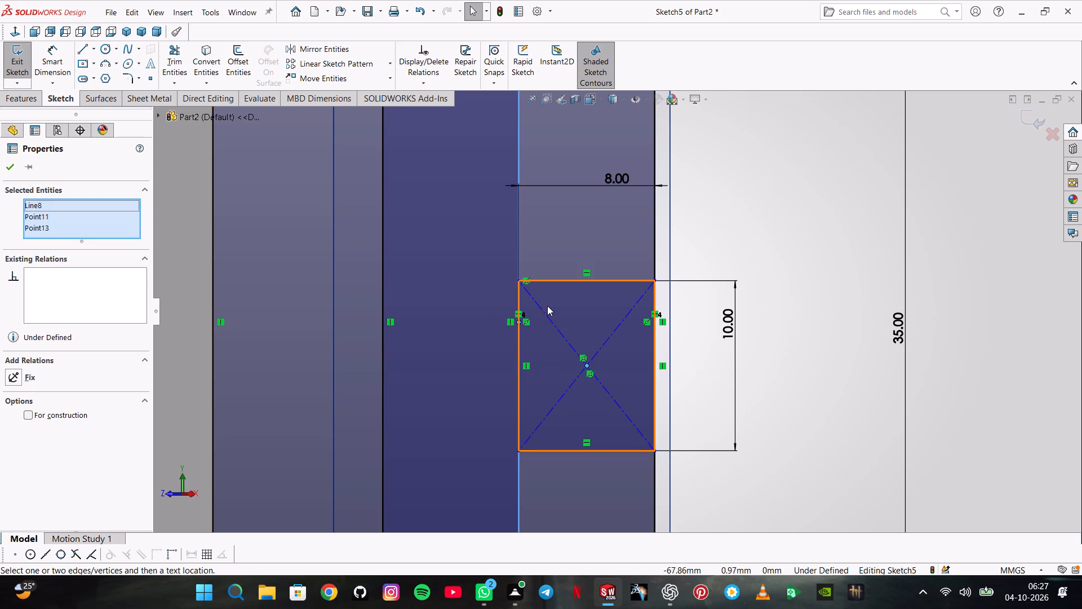
{"action": "right_click", "coordinate": [39, 206]}
{"action": "left_click", "coordinate": [52, 230]}
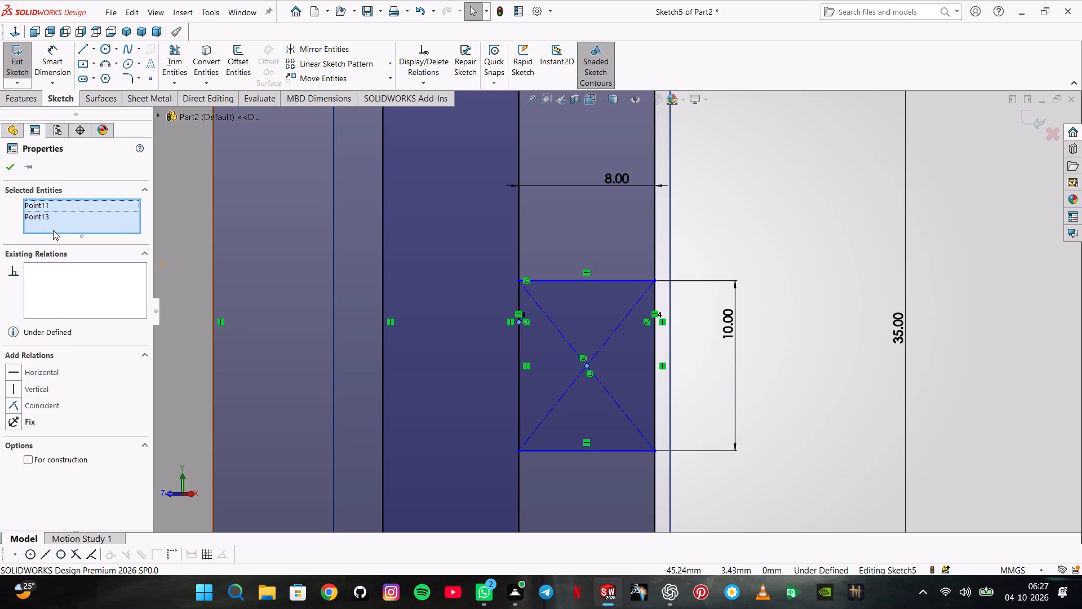
{"action": "left_click", "coordinate": [46, 370]}
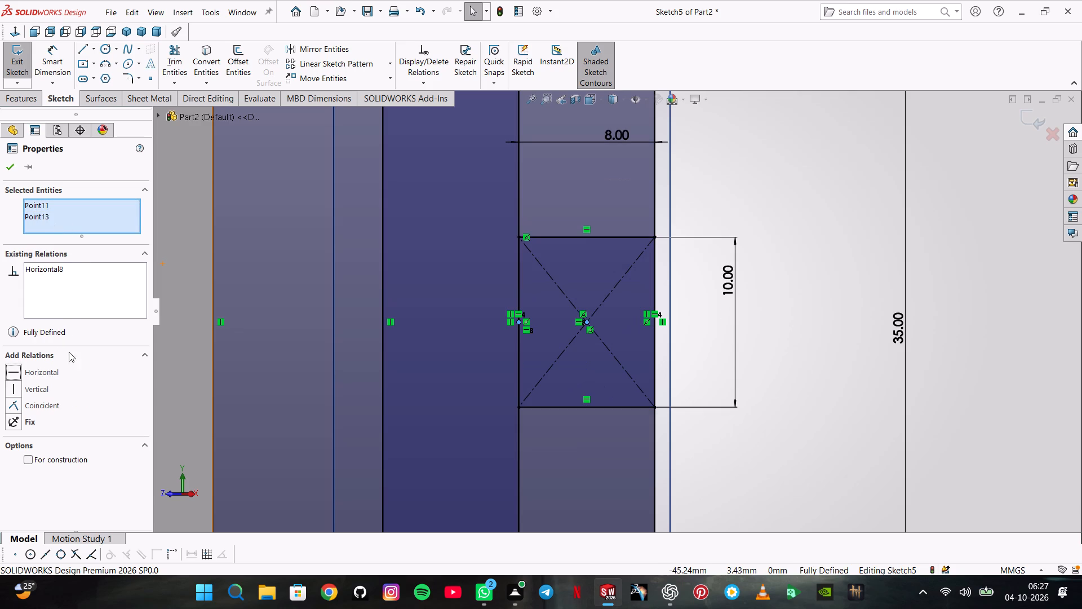
{"action": "key", "text": "Escape"}
Trim away the shared line segments between the slot rectangle and the small rectangle, joining them into one T-shaped profile.
{"action": "scroll", "coordinate": [340, 240], "scroll_direction": "up", "scroll_amount": 1}
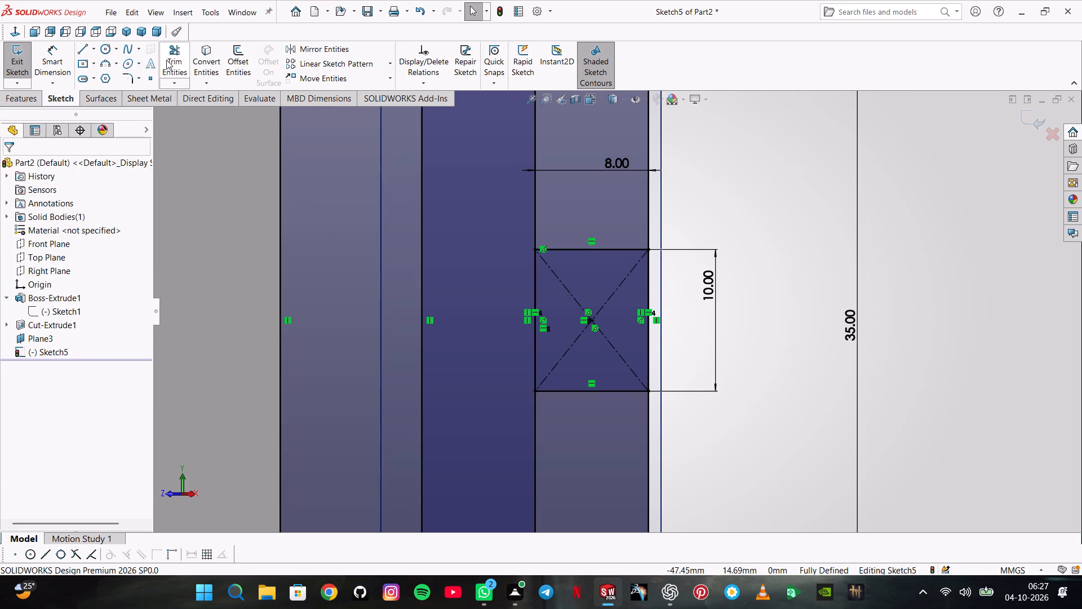
{"action": "left_click", "coordinate": [166, 59]}
{"action": "left_click", "coordinate": [533, 267]}
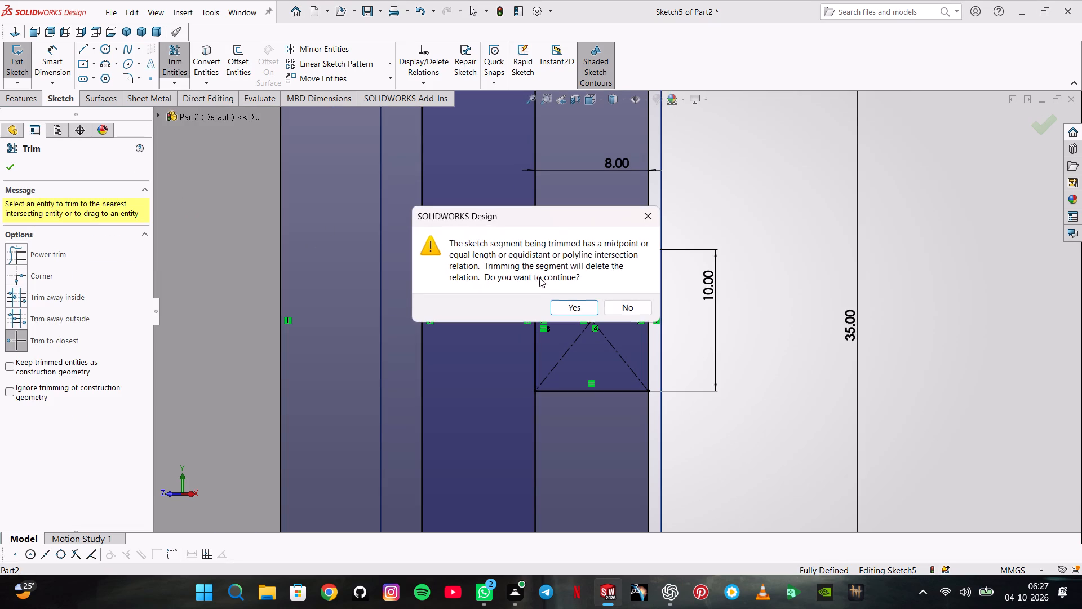
{"action": "left_click", "coordinate": [573, 311]}
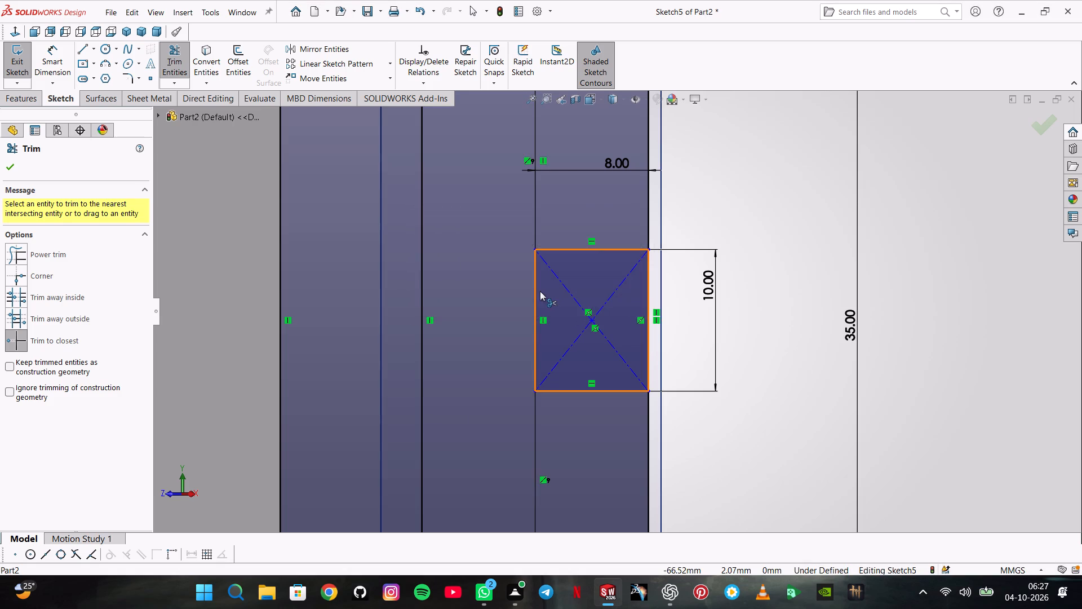
{"action": "scroll", "coordinate": [539, 289], "scroll_direction": "up", "scroll_amount": 3}
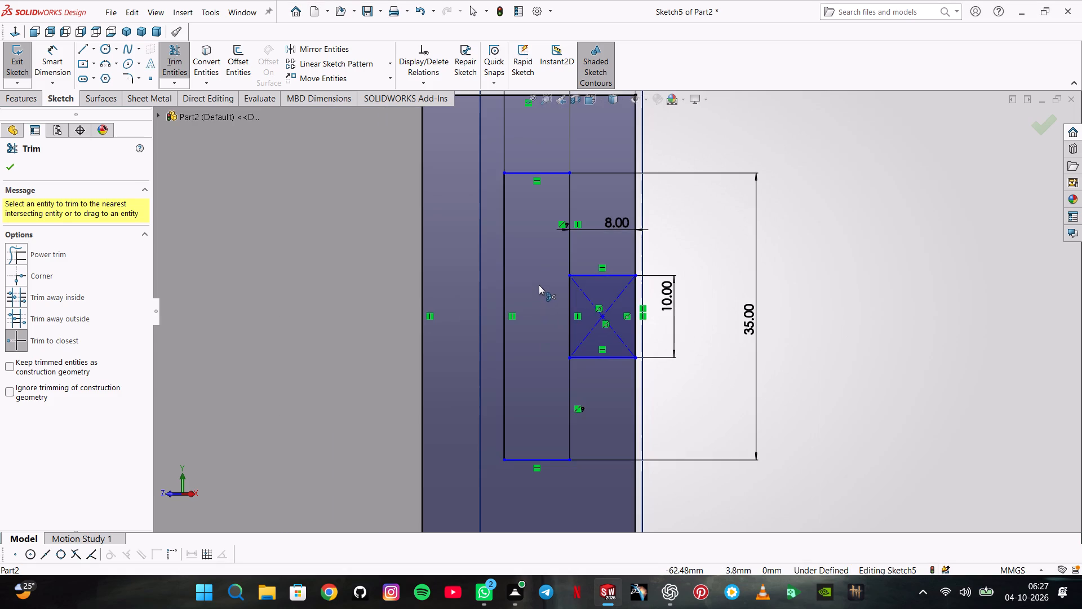
{"action": "scroll", "coordinate": [562, 242], "scroll_direction": "down", "scroll_amount": 4}
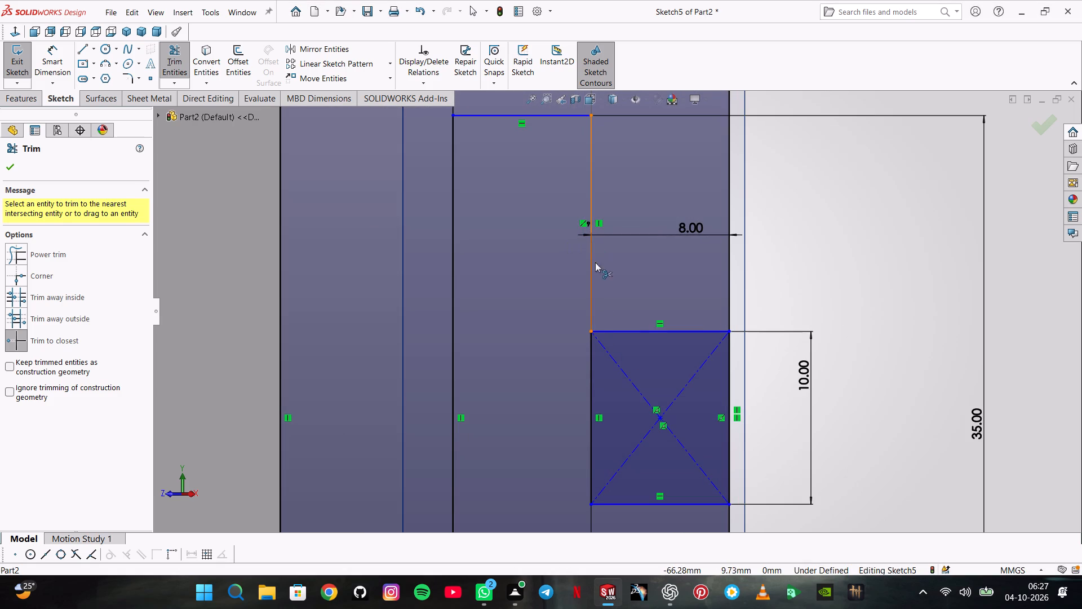
{"action": "left_click", "coordinate": [593, 351]}
Trim away the sides of the large outer rectangle so only the T-shaped profile remains, accepting loss of the midpoint relation.
{"action": "scroll", "coordinate": [589, 405], "scroll_direction": "up", "scroll_amount": 1}
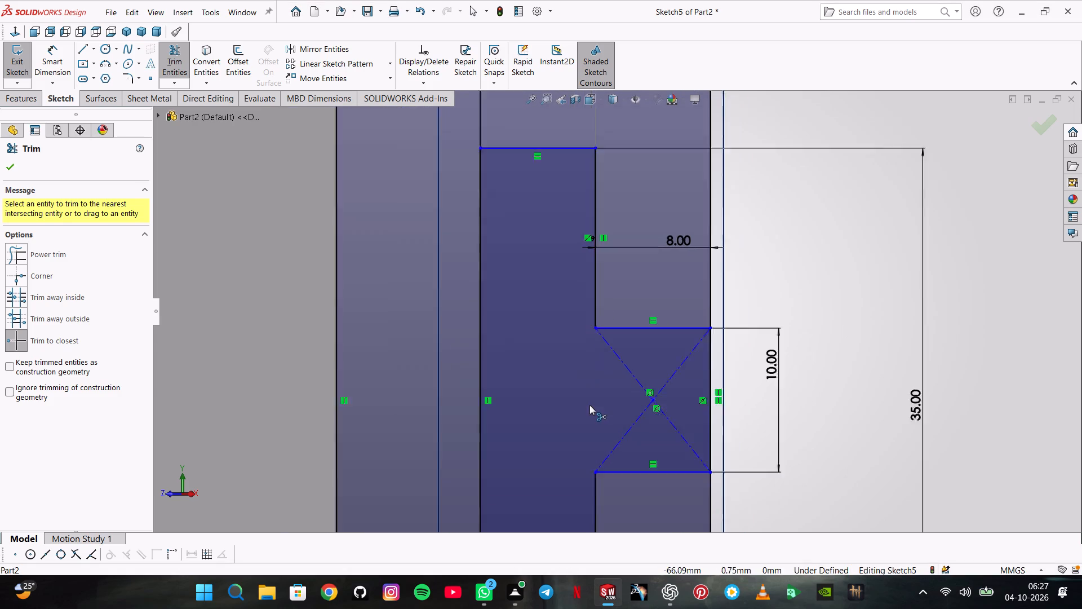
{"action": "scroll", "coordinate": [589, 405], "scroll_direction": "up", "scroll_amount": 4}
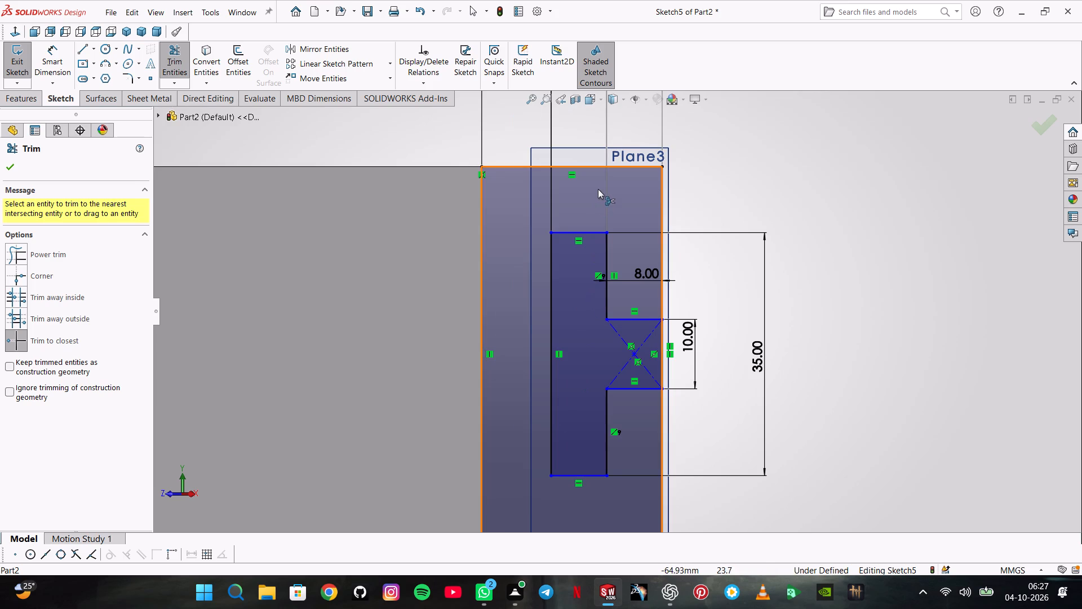
{"action": "left_click", "coordinate": [596, 166]}
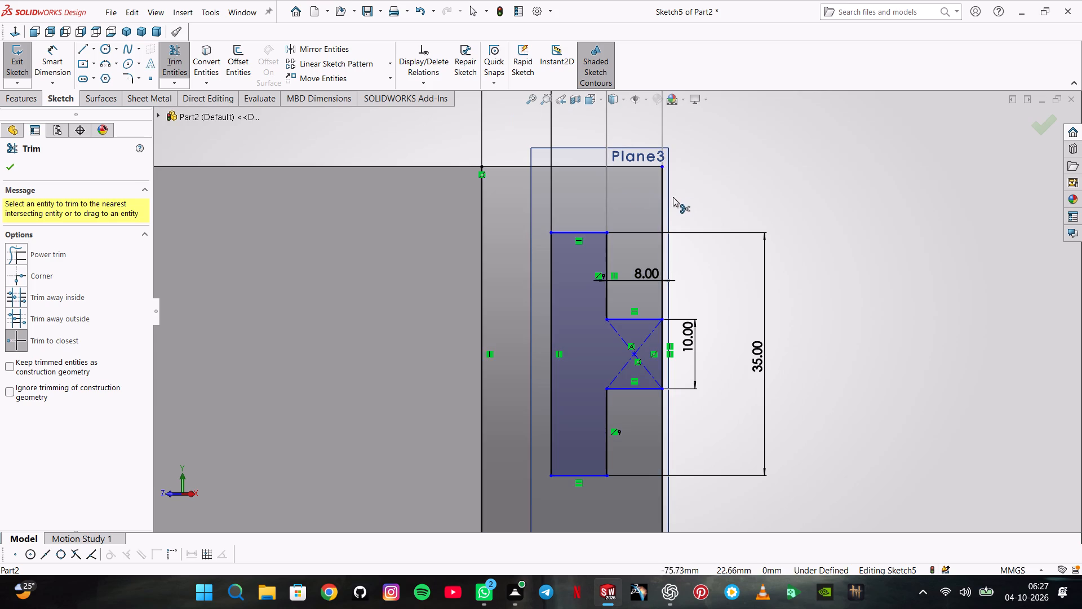
{"action": "left_click", "coordinate": [663, 201]}
{"action": "left_click", "coordinate": [580, 308]}
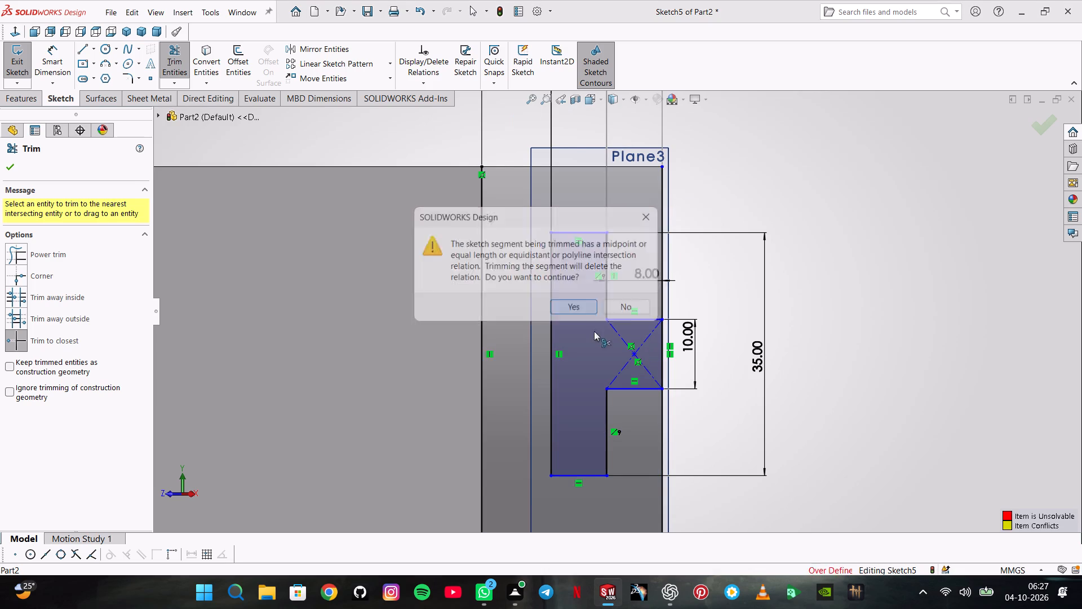
{"action": "left_click", "coordinate": [660, 440]}
{"action": "scroll", "coordinate": [660, 436], "scroll_direction": "up", "scroll_amount": 3}
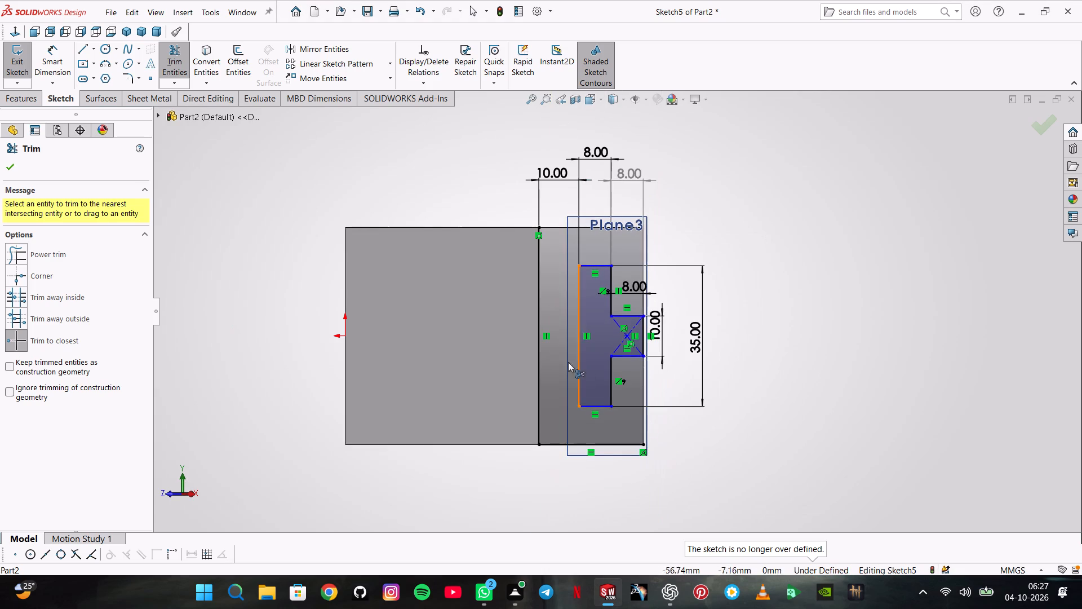
{"action": "left_click", "coordinate": [540, 345]}
{"action": "left_click", "coordinate": [592, 447]}
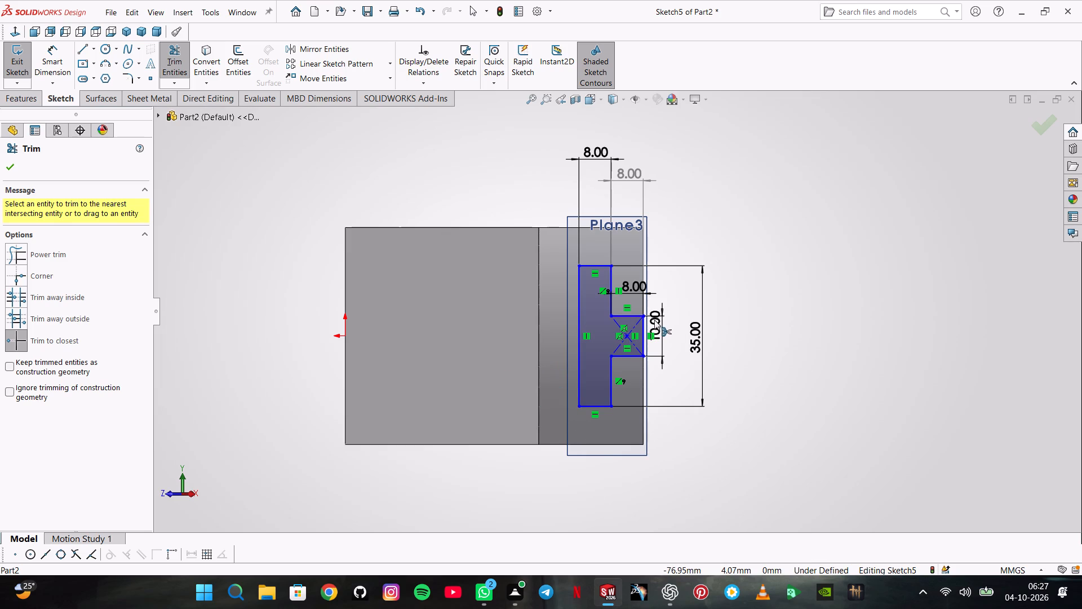
{"action": "left_click", "coordinate": [2, 166]}
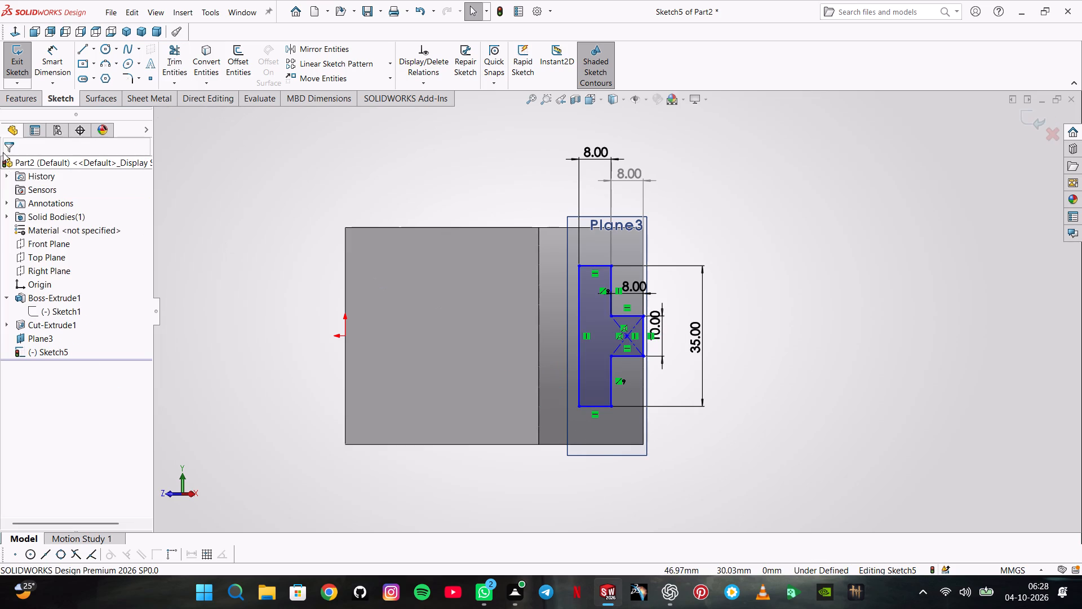
Cut-extrude the T-shaped region through the end block using Up To Surface, ending at the block's narrow face beside the arm.
{"action": "left_click", "coordinate": [17, 104]}
{"action": "left_click", "coordinate": [221, 57]}
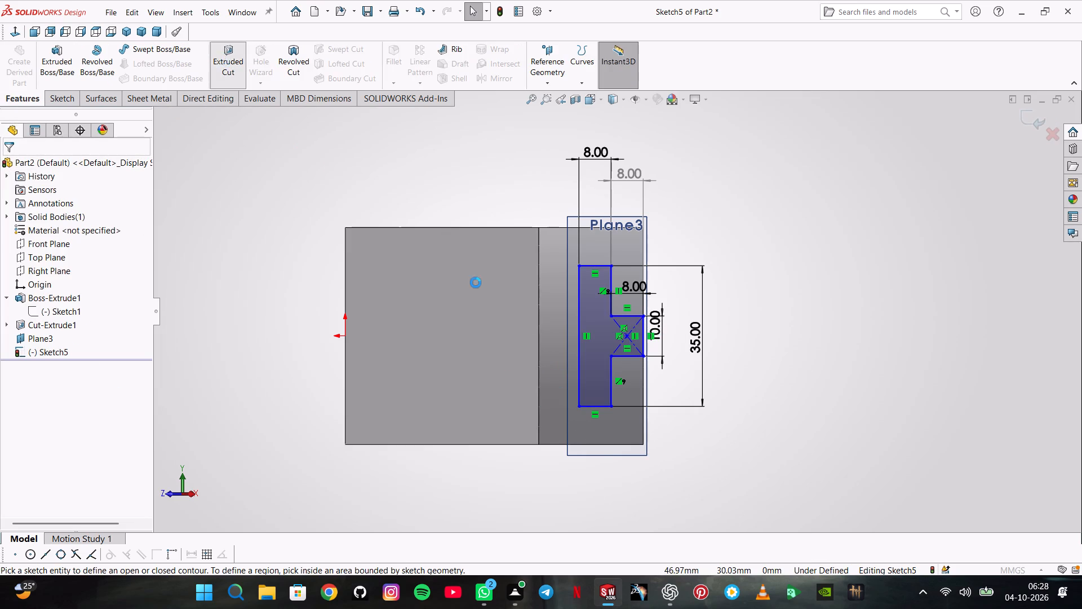
{"action": "middle_click_drag", "start_coordinate": [761, 403], "coordinate": [693, 409]}
{"action": "scroll", "coordinate": [659, 367], "scroll_direction": "up", "scroll_amount": 1}
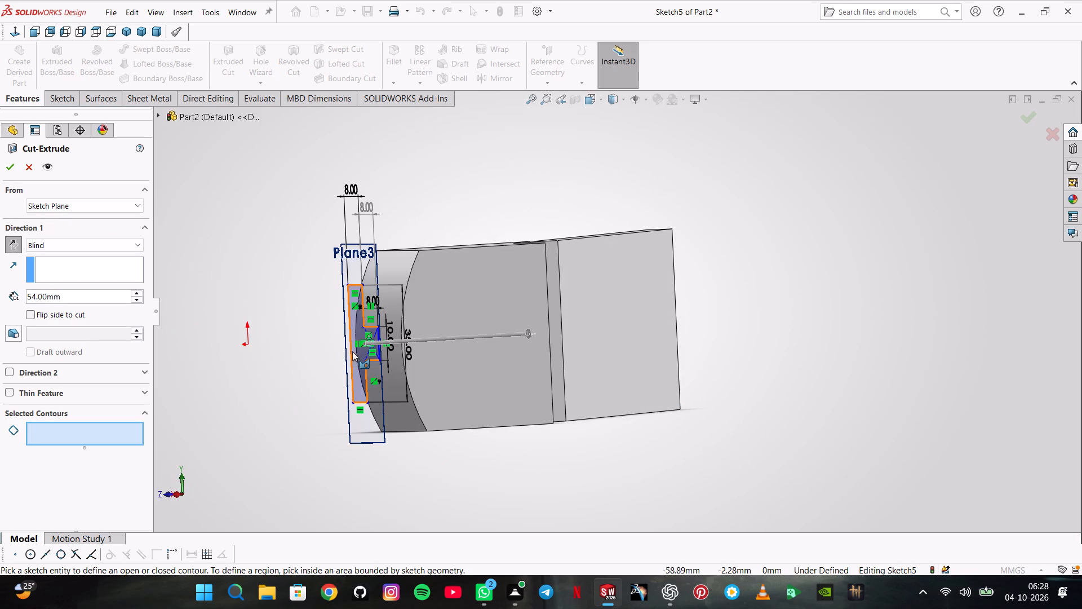
{"action": "left_click", "coordinate": [354, 351]}
{"action": "middle_click_drag", "start_coordinate": [460, 344], "coordinate": [433, 347]}
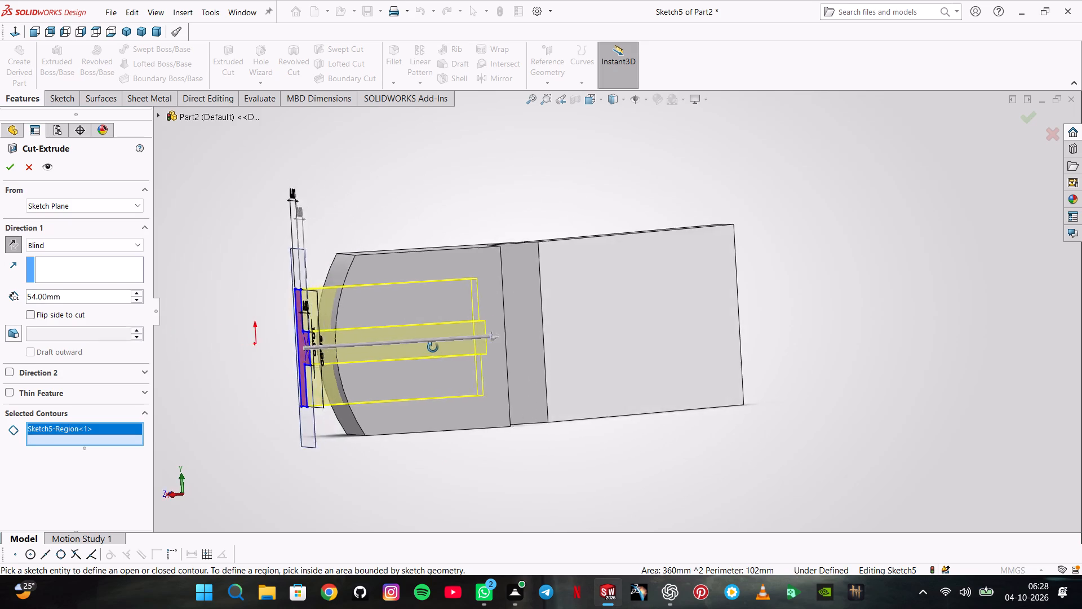
{"action": "middle_click_drag", "start_coordinate": [433, 347], "coordinate": [365, 341]}
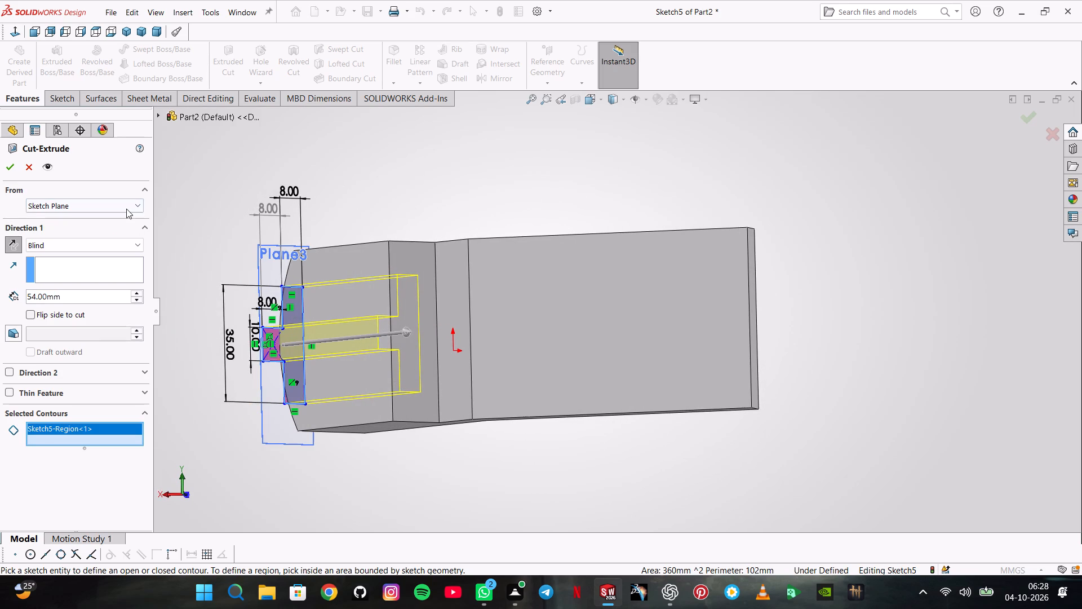
{"action": "left_click", "coordinate": [131, 250]}
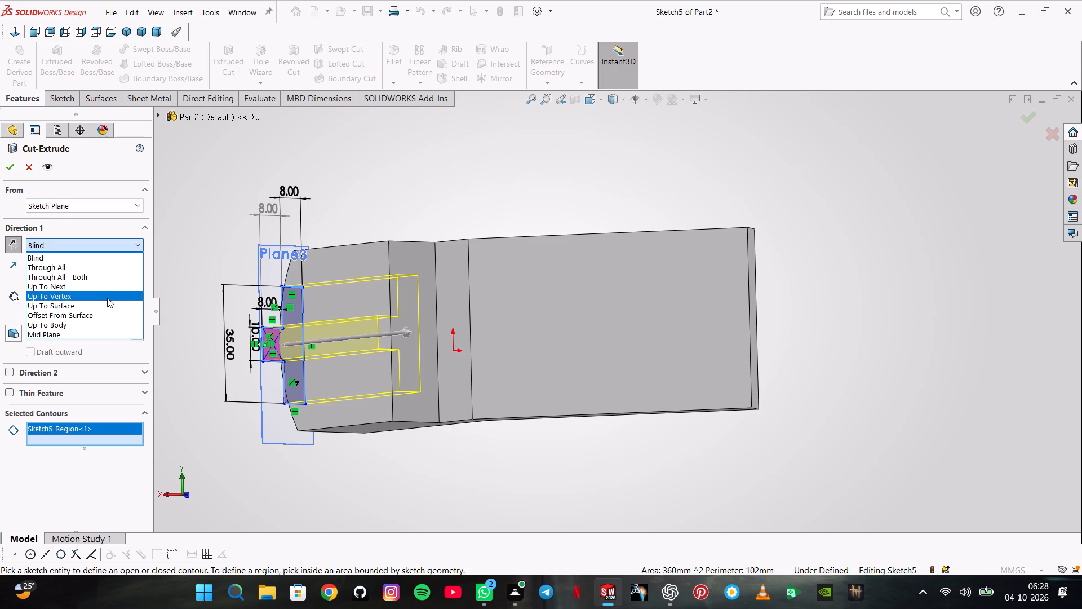
{"action": "left_click", "coordinate": [107, 302]}
{"action": "left_click", "coordinate": [421, 275]}
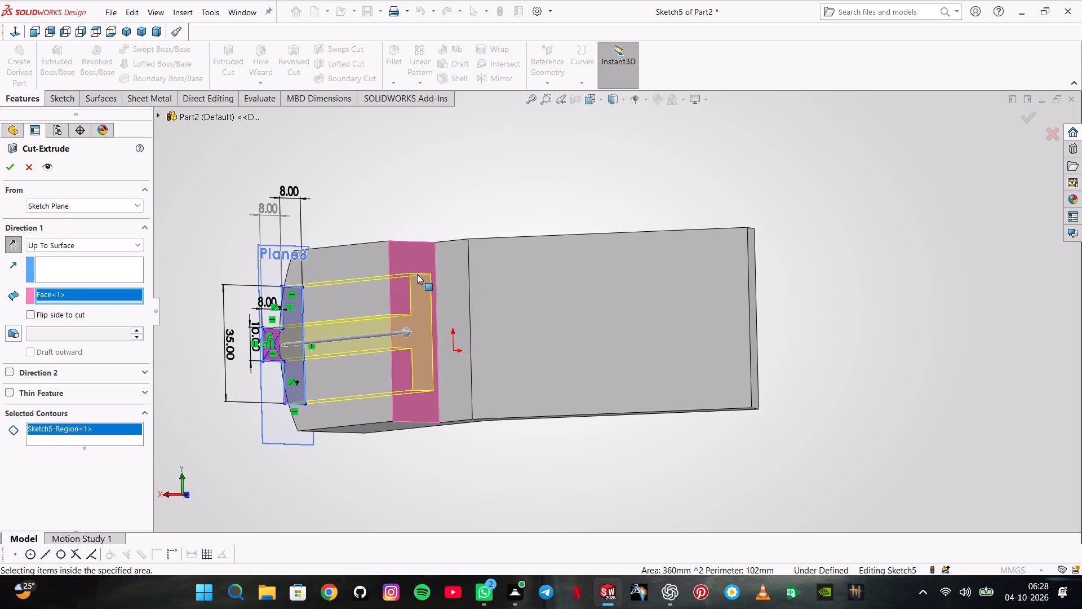
{"action": "left_click", "coordinate": [11, 166]}
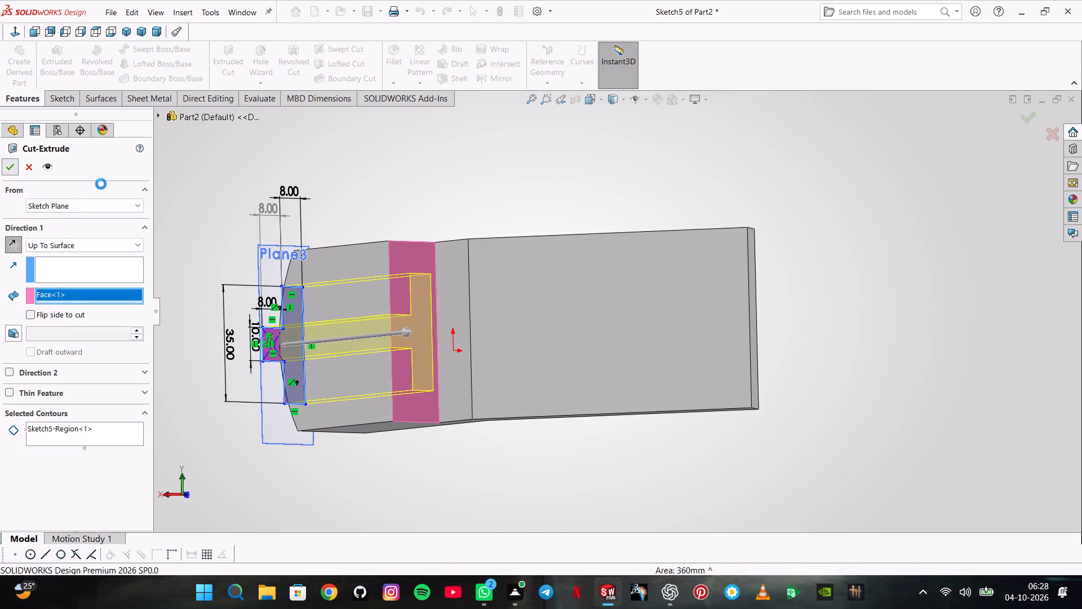
Hide the reference plane Plane3 at the end of the block.
{"action": "middle_click_drag", "start_coordinate": [485, 170], "coordinate": [501, 186]}
{"action": "scroll", "coordinate": [501, 186], "scroll_direction": "up", "scroll_amount": 1}
{"action": "left_click", "coordinate": [502, 186]}
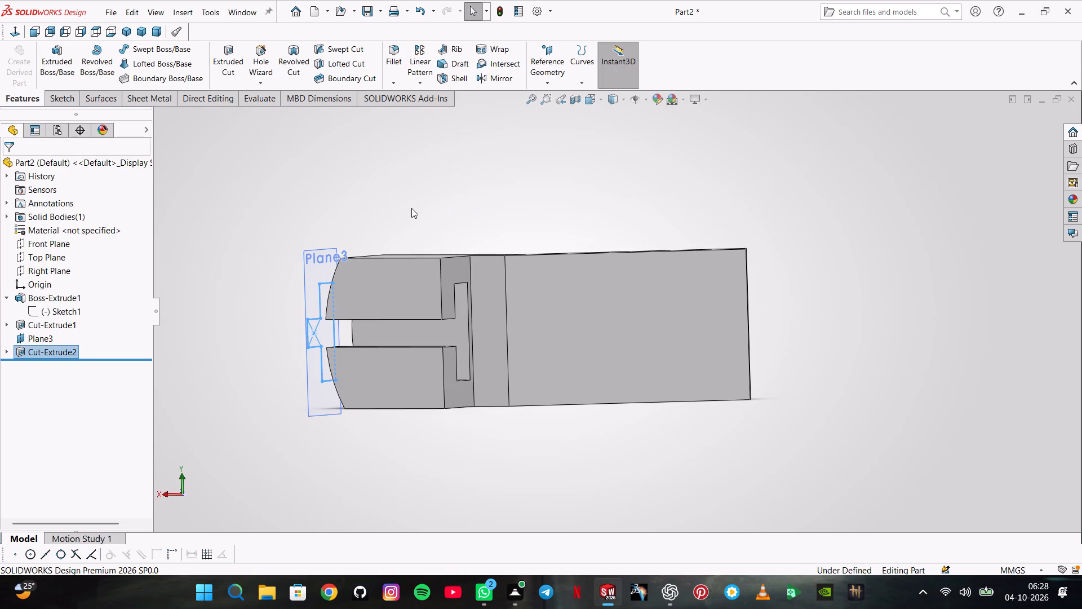
{"action": "left_click", "coordinate": [410, 208]}
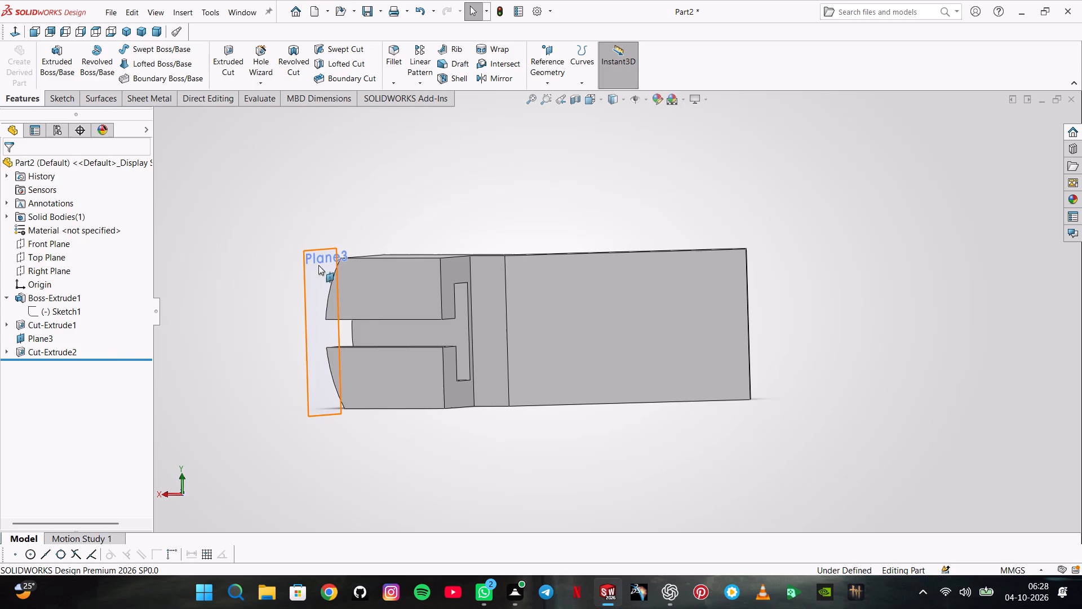
{"action": "right_click", "coordinate": [318, 265]}
{"action": "left_click", "coordinate": [367, 249]}
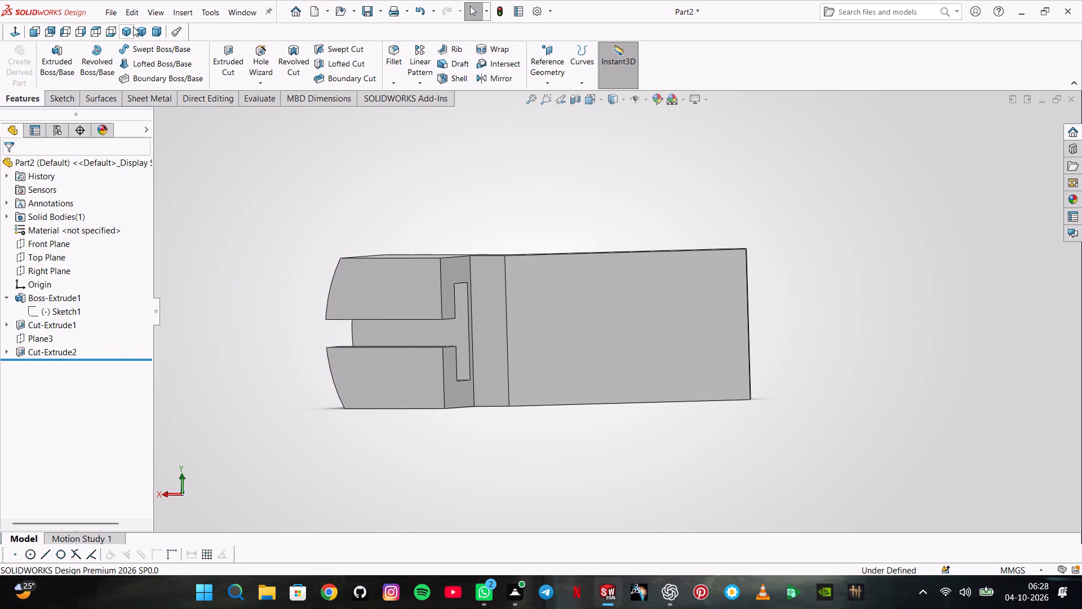
Sketch two circles on the arm's flat face near its free-end corners, upper radius about 5.4 mm and lower about 10.3 mm.
{"action": "left_click", "coordinate": [133, 31]}
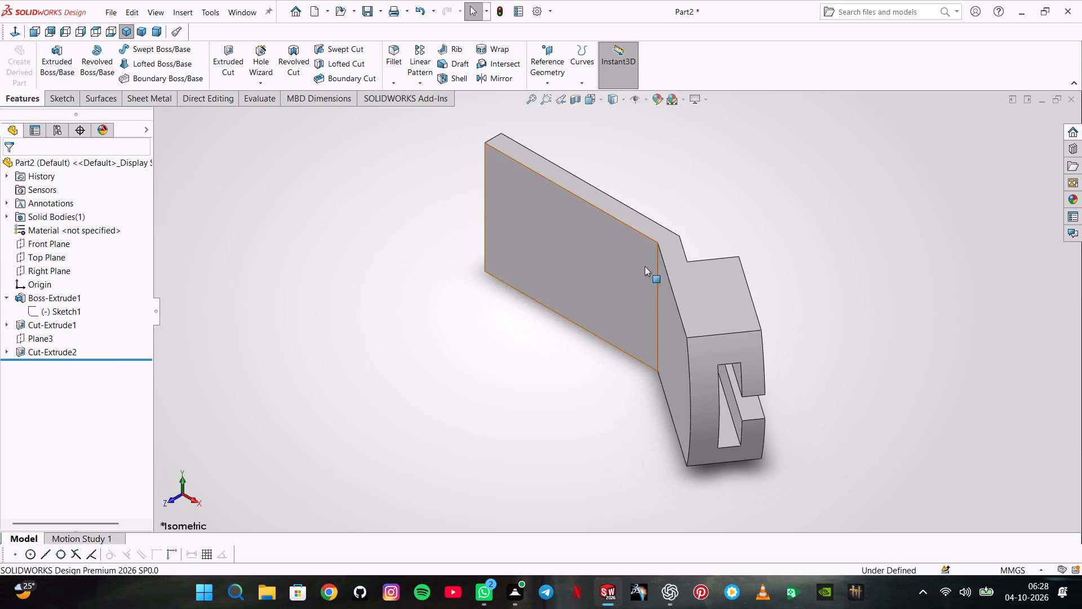
{"action": "middle_click_drag", "start_coordinate": [640, 268], "coordinate": [421, 178]}
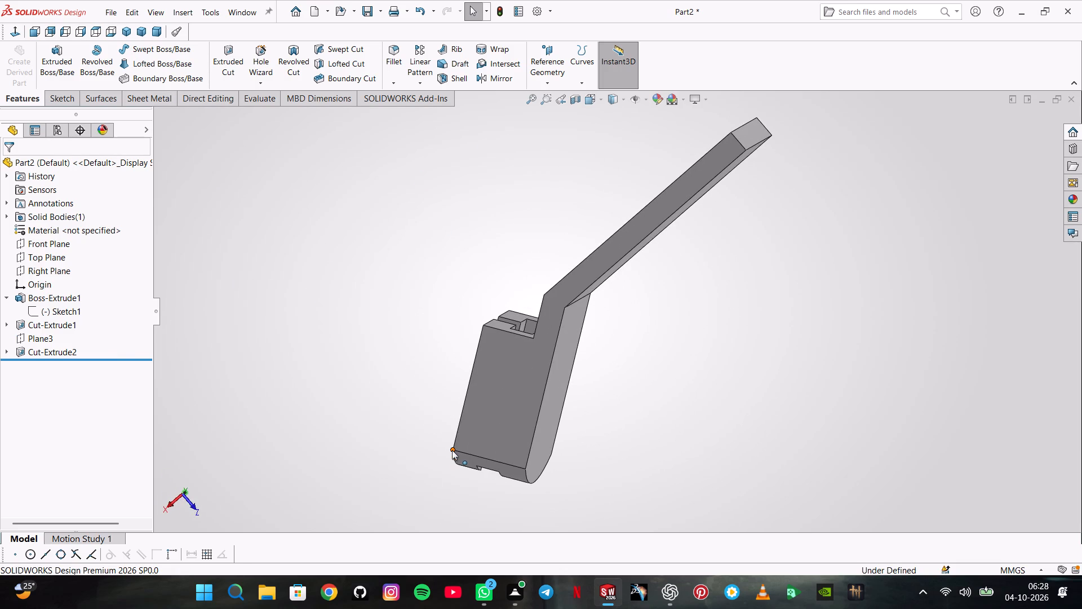
{"action": "middle_click_drag", "start_coordinate": [458, 447], "coordinate": [549, 493]}
{"action": "left_click", "coordinate": [610, 261]}
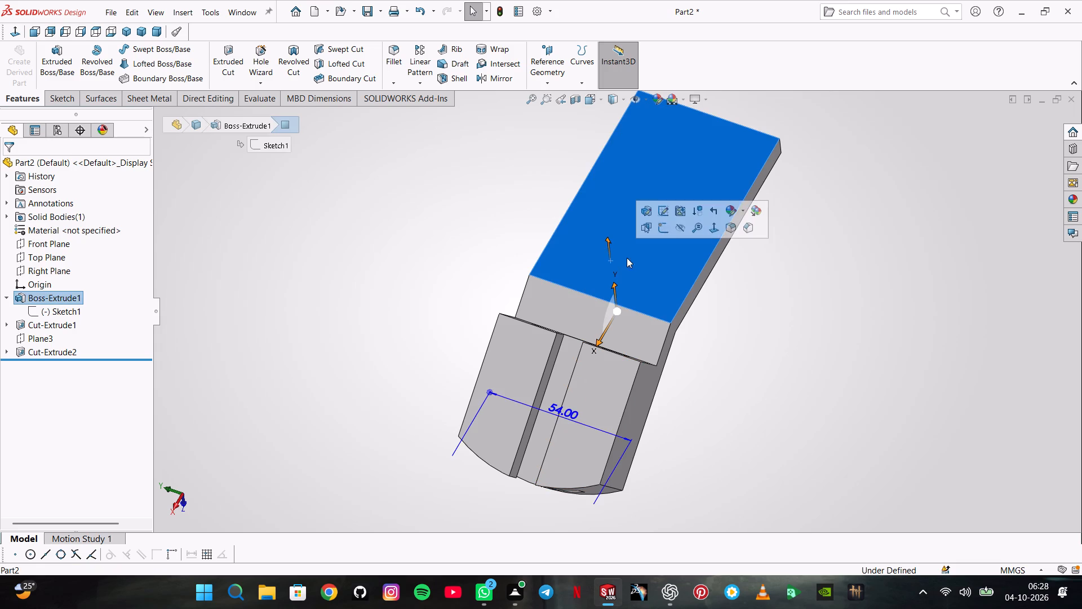
{"action": "left_click", "coordinate": [657, 230]}
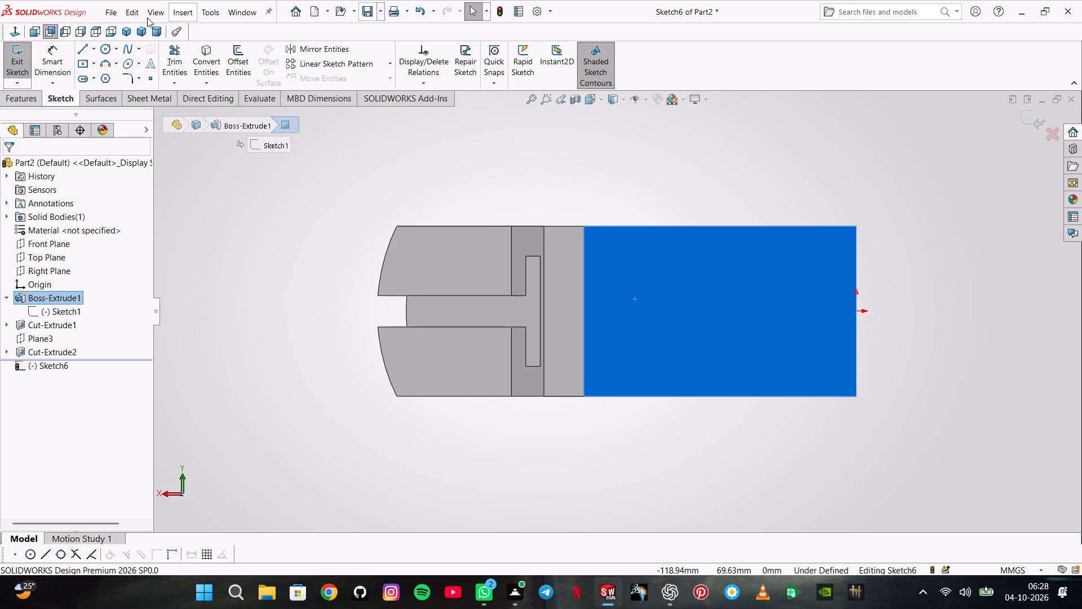
{"action": "left_click", "coordinate": [103, 50]}
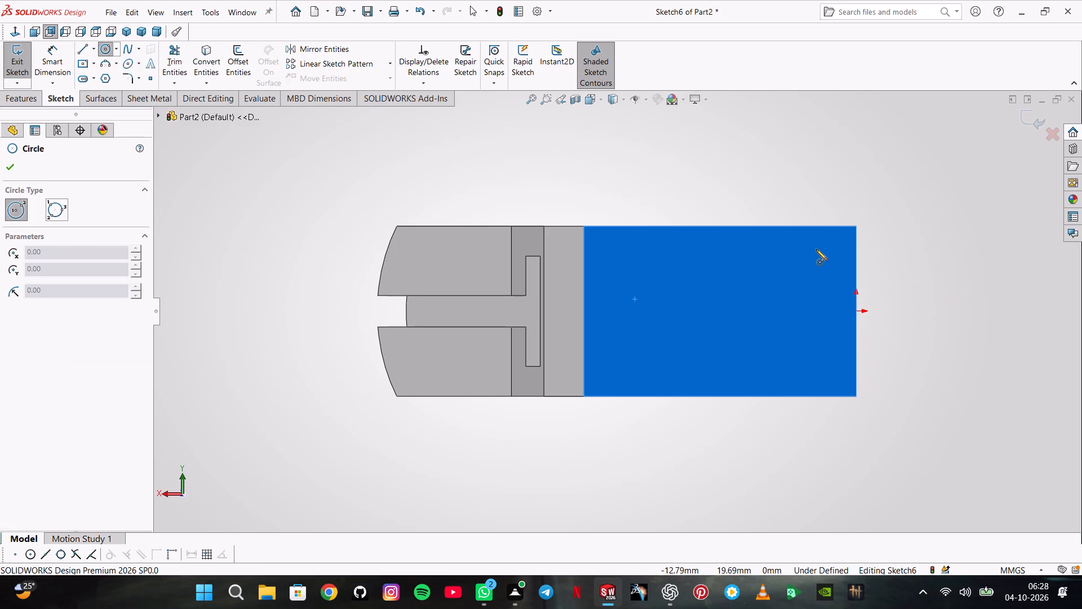
{"action": "left_click", "coordinate": [816, 249]}
{"action": "left_click", "coordinate": [817, 266]}
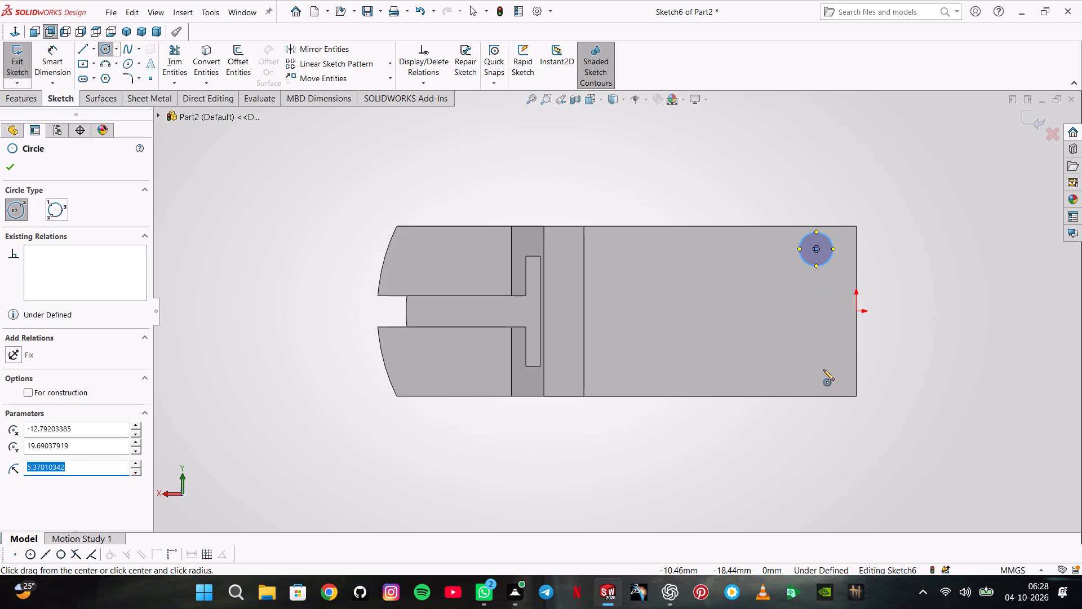
{"action": "left_click", "coordinate": [814, 368]}
{"action": "left_click", "coordinate": [807, 337]}
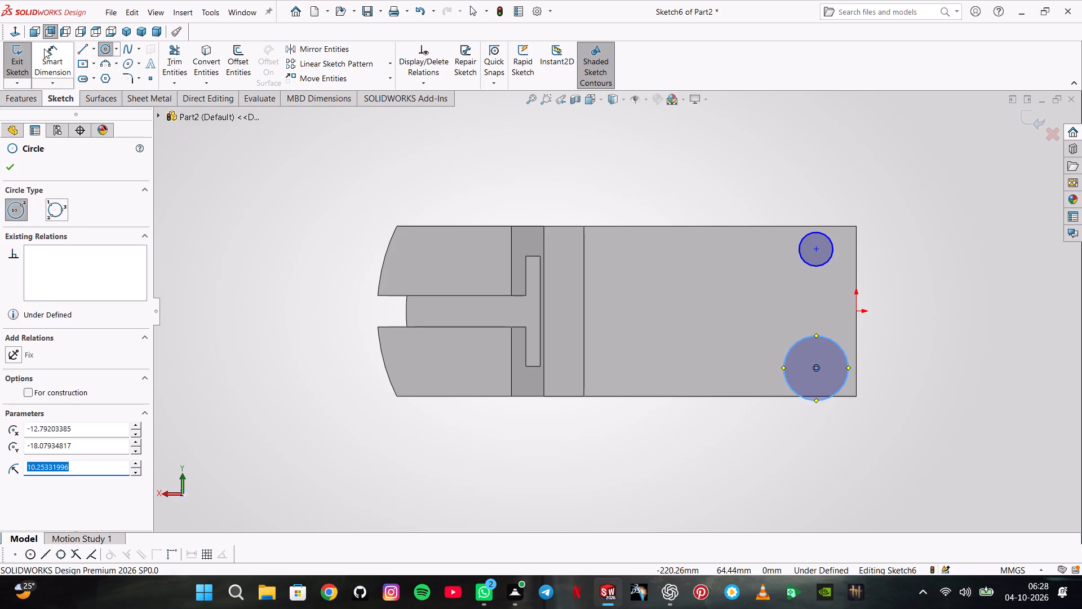
Make the two circles near the arm's free-end corners equal in size with an Equal relation.
{"action": "left_click", "coordinate": [44, 48]}
{"action": "key", "text": "Escape"}
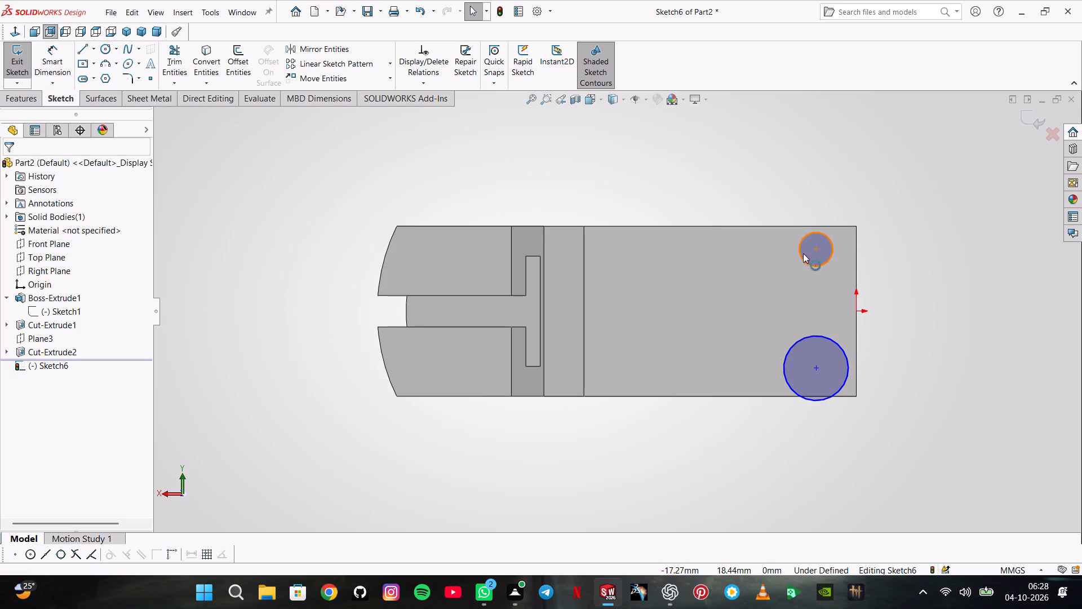
{"action": "left_click", "coordinate": [813, 241], "text": "ctrl"}
{"action": "left_click", "coordinate": [818, 374], "text": "ctrl"}
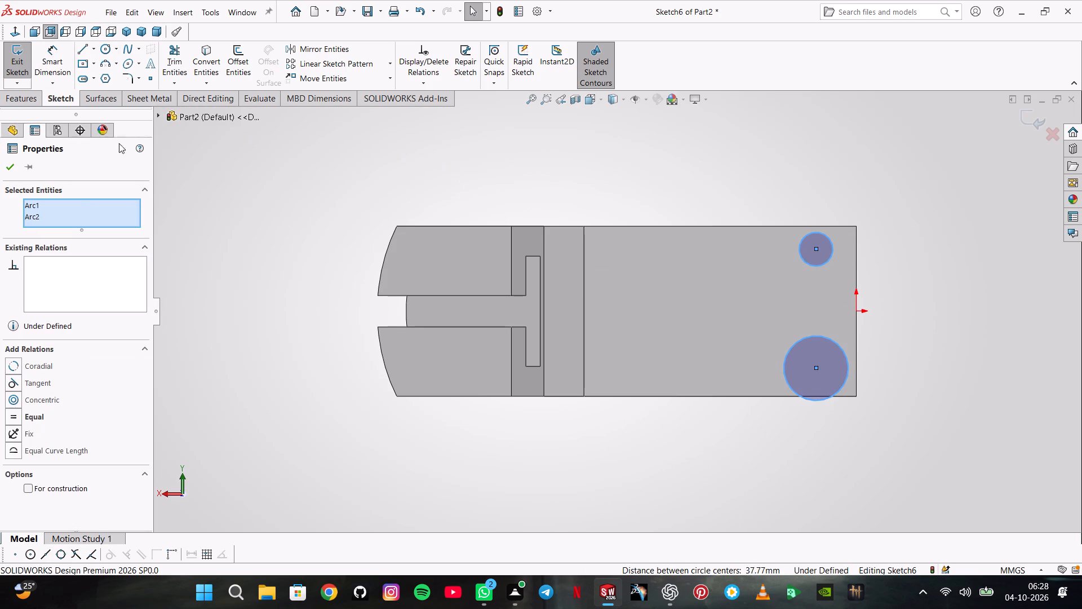
{"action": "left_click", "coordinate": [17, 419]}
Dimension the upper circle's diameter and set it to 7 mm.
{"action": "left_click", "coordinate": [61, 55]}
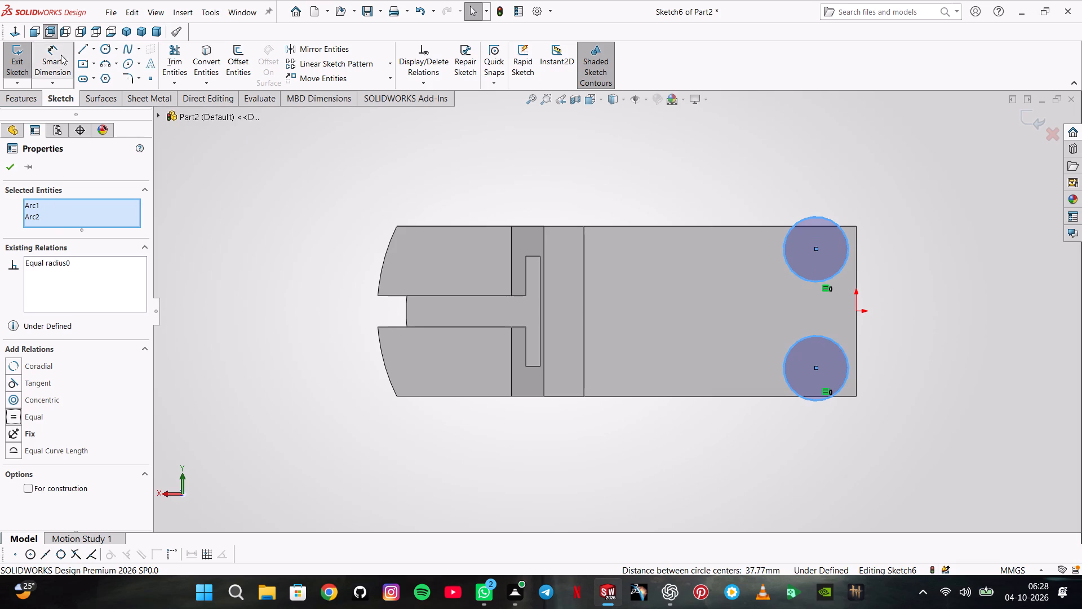
{"action": "left_click", "coordinate": [848, 255]}
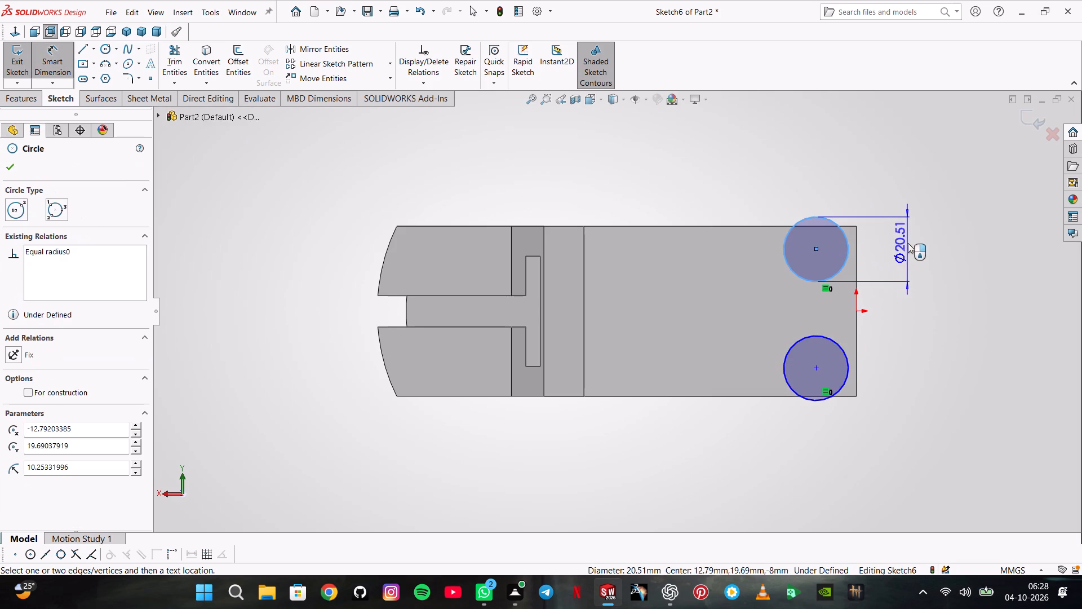
{"action": "left_click", "coordinate": [908, 243]}
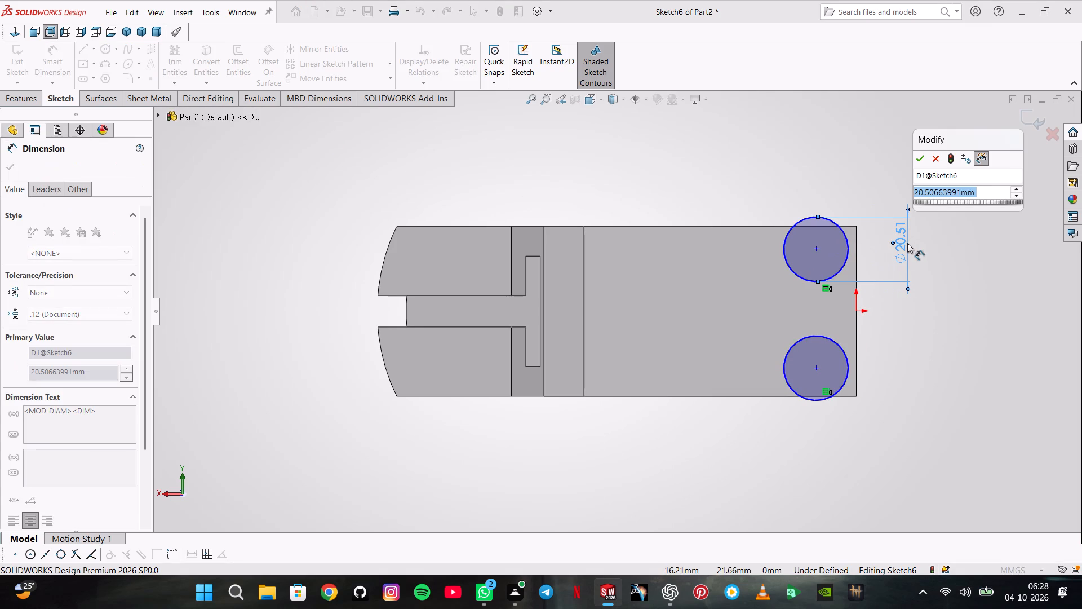
{"action": "key", "text": "7"}
{"action": "key", "text": "Return"}
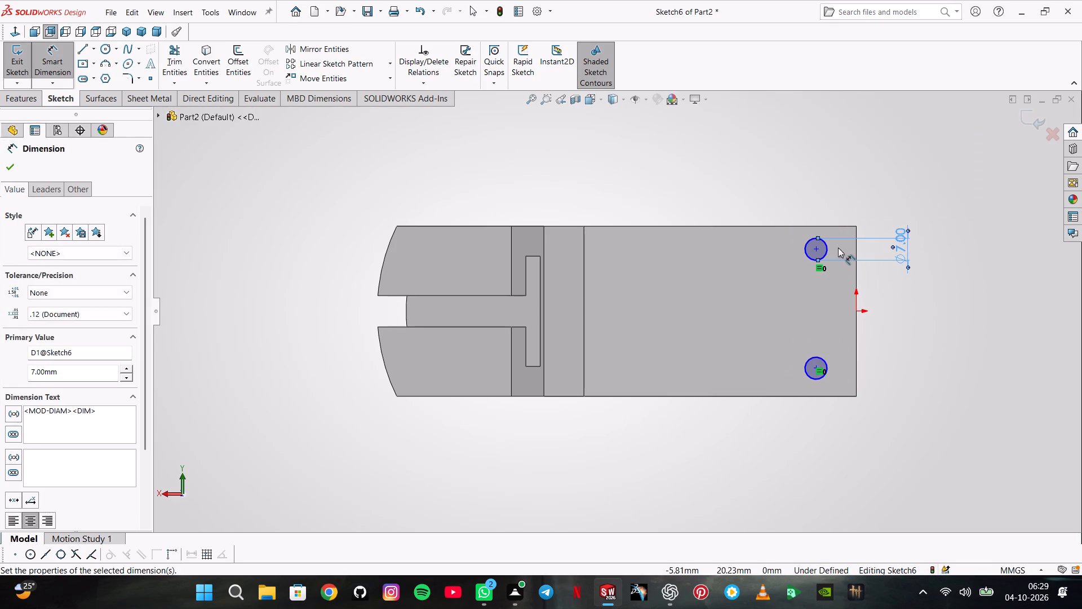
Locate the upper circle's centre 11 mm from the arm's free-end edge and 11 mm from the upper long edge.
{"action": "left_click", "coordinate": [817, 249]}
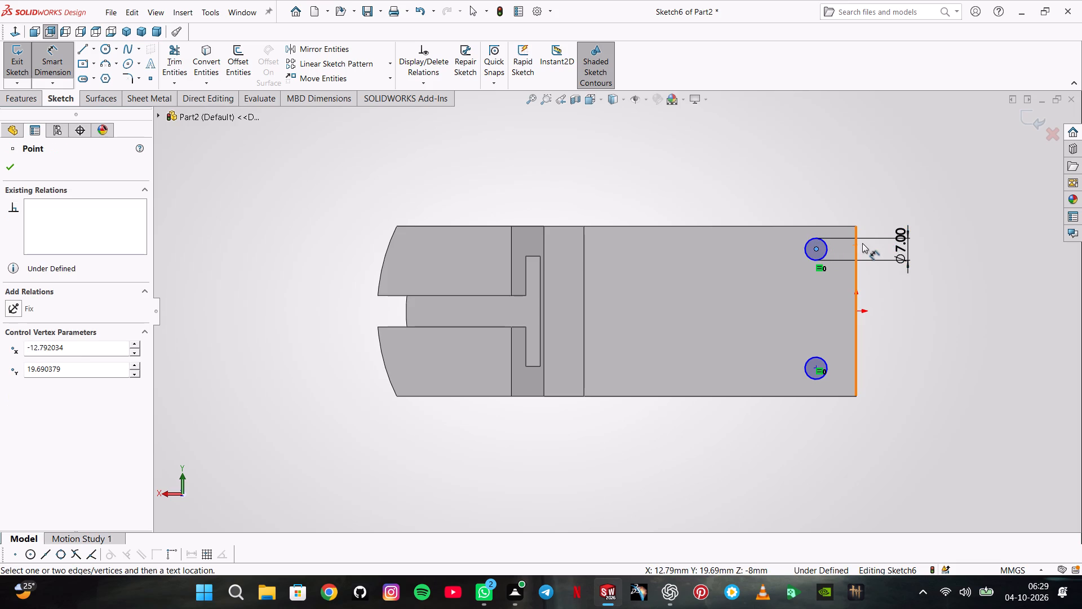
{"action": "left_click", "coordinate": [855, 246]}
{"action": "left_click", "coordinate": [836, 189]}
{"action": "key", "text": "1"}
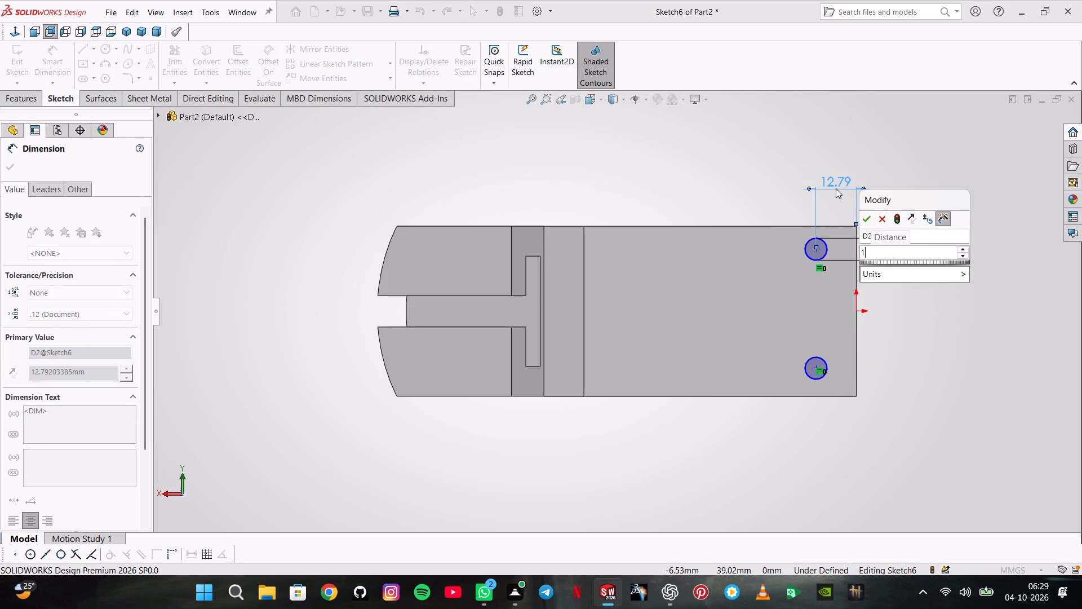
{"action": "key", "text": "1"}
{"action": "key", "text": "Return"}
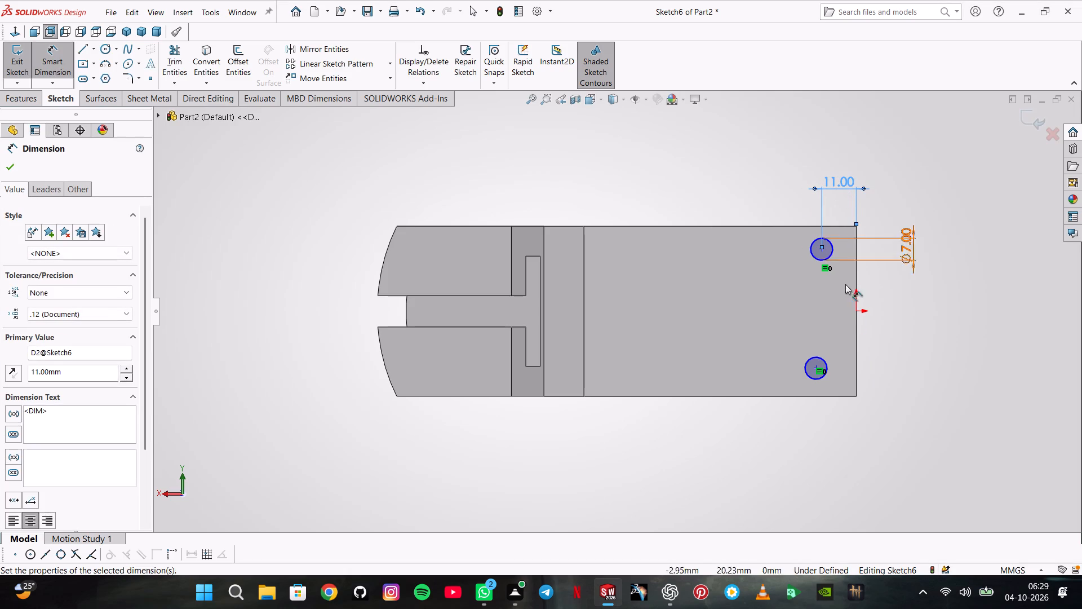
{"action": "left_click", "coordinate": [819, 250]}
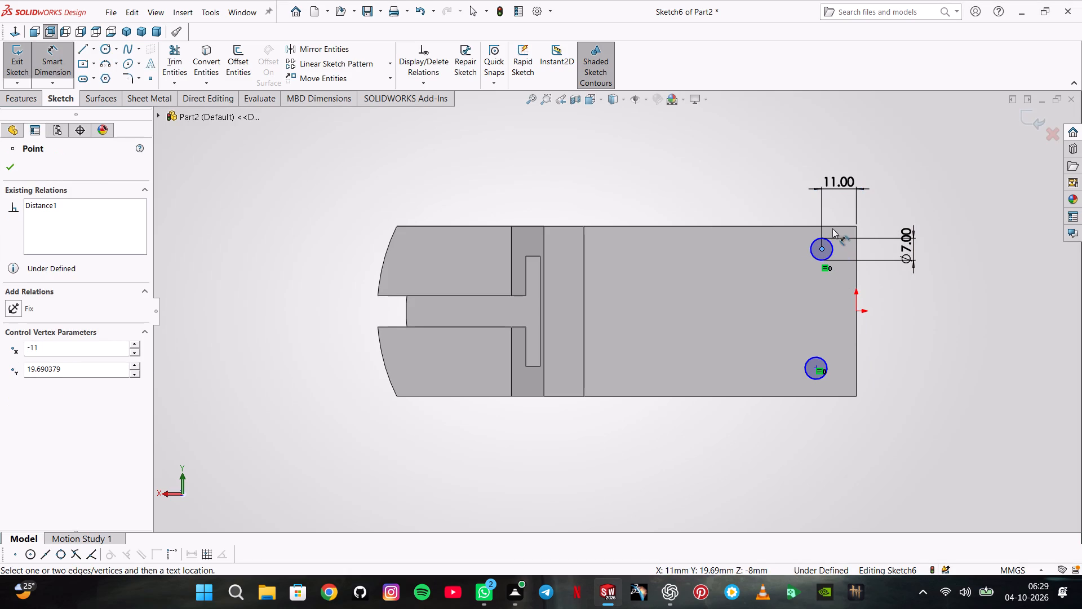
{"action": "left_click", "coordinate": [833, 223]}
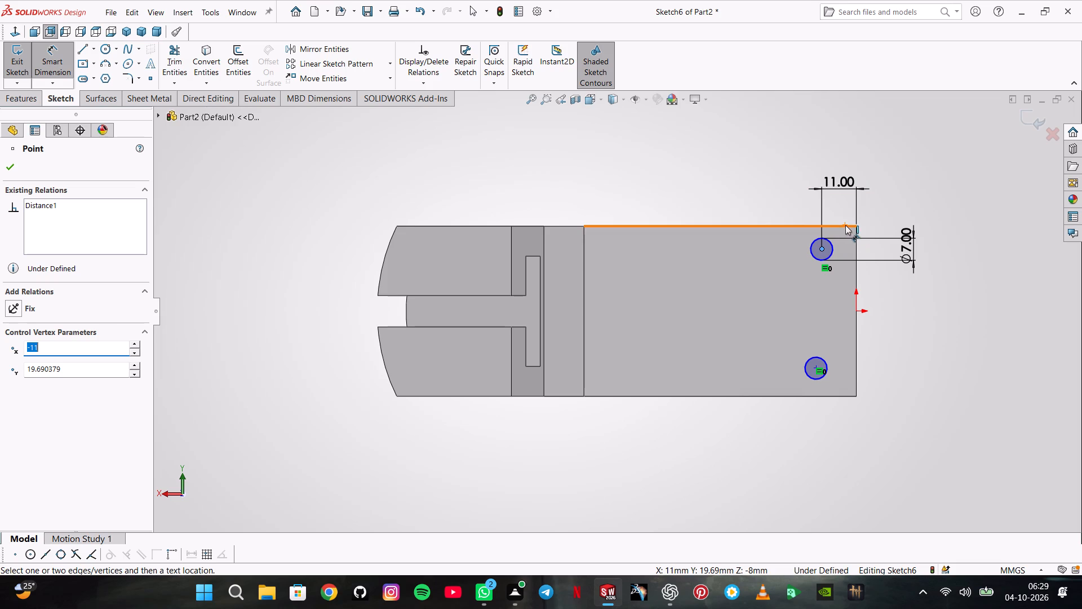
{"action": "left_click", "coordinate": [845, 225]}
{"action": "left_click", "coordinate": [881, 245]}
{"action": "type", "text": "11"}
{"action": "key", "text": "Return"}
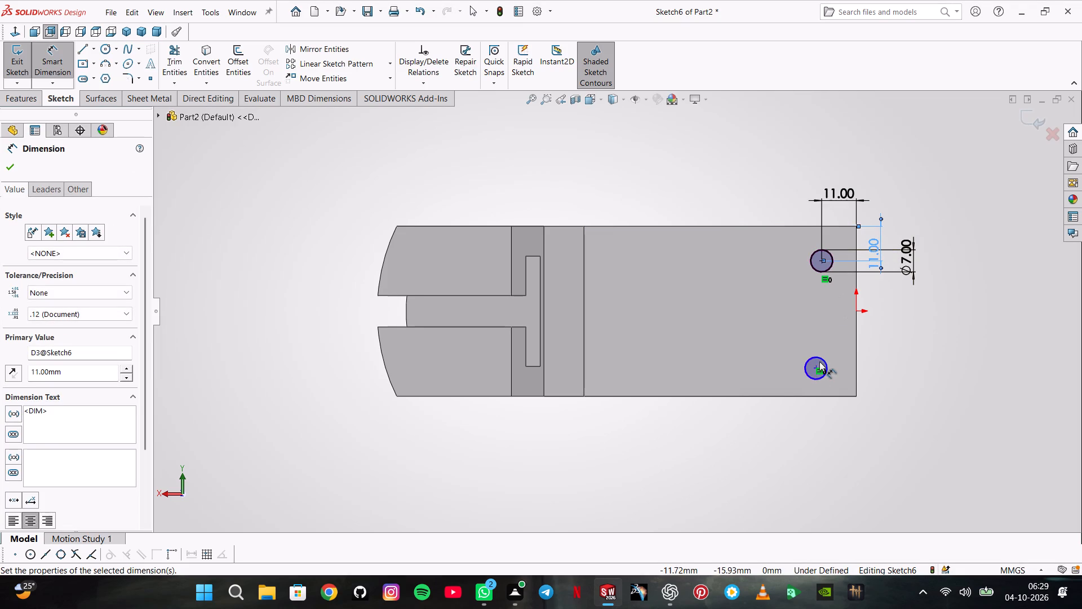
Locate the lower circle's centre 11 mm from the arm's free-end edge and 11 mm from the lower long edge.
{"action": "left_click", "coordinate": [816, 366]}
{"action": "left_click", "coordinate": [858, 367]}
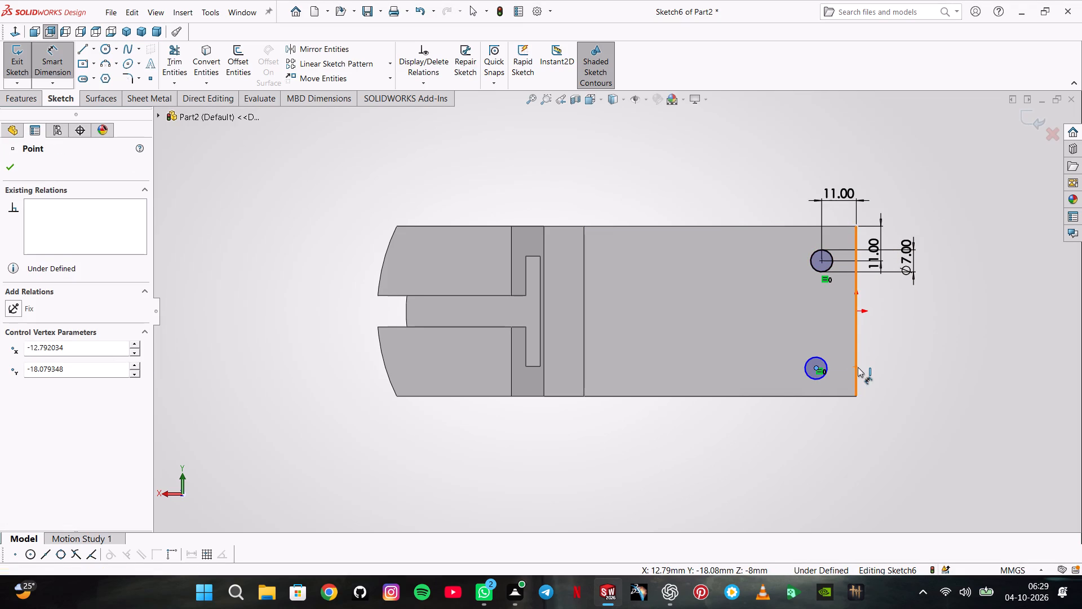
{"action": "left_click", "coordinate": [838, 438]}
{"action": "type", "text": "11"}
{"action": "key", "text": "Return"}
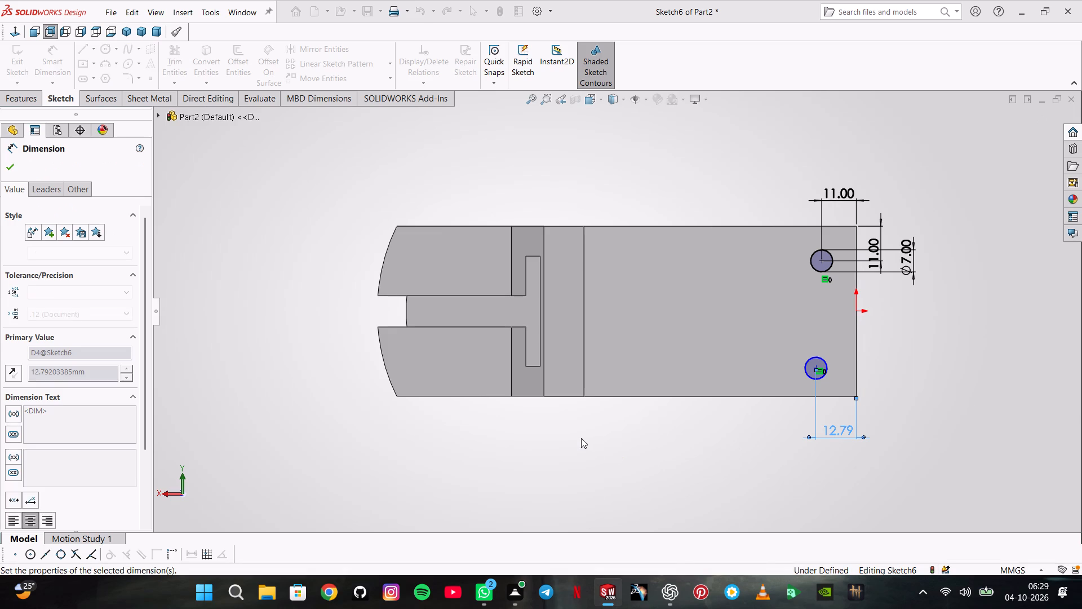
{"action": "left_click", "coordinate": [819, 368]}
{"action": "left_click", "coordinate": [832, 398]}
{"action": "left_click", "coordinate": [876, 376]}
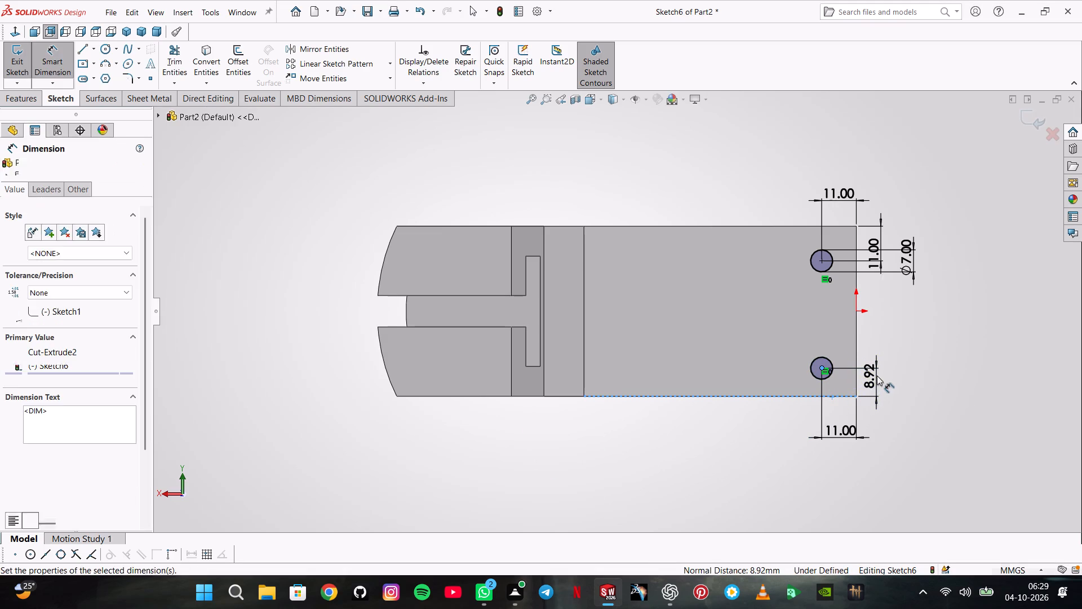
{"action": "type", "text": "11"}
{"action": "key", "text": "Return"}
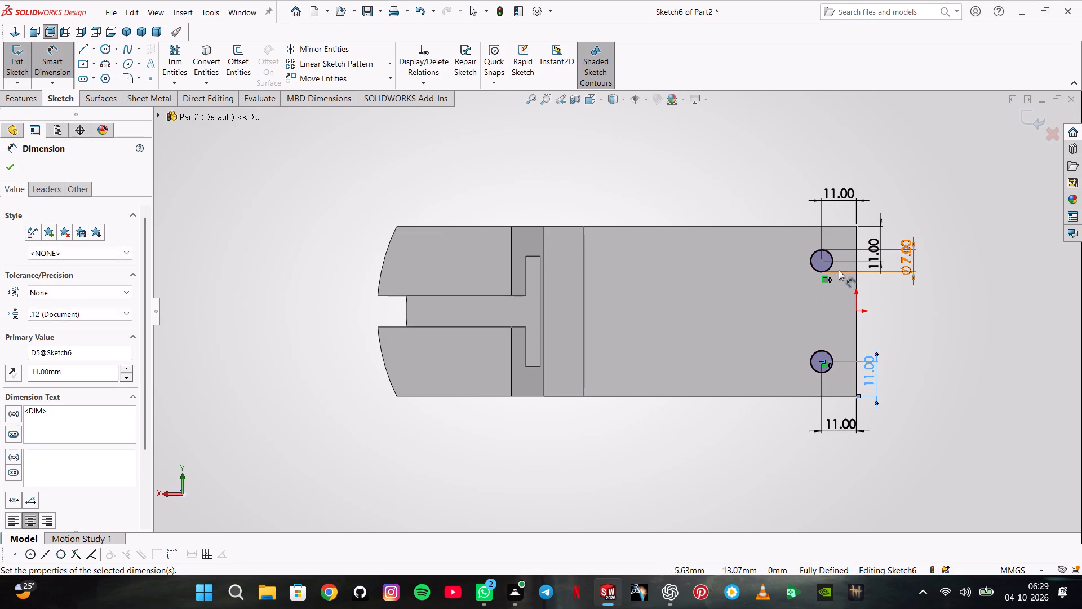
{"action": "left_click", "coordinate": [235, 153]}
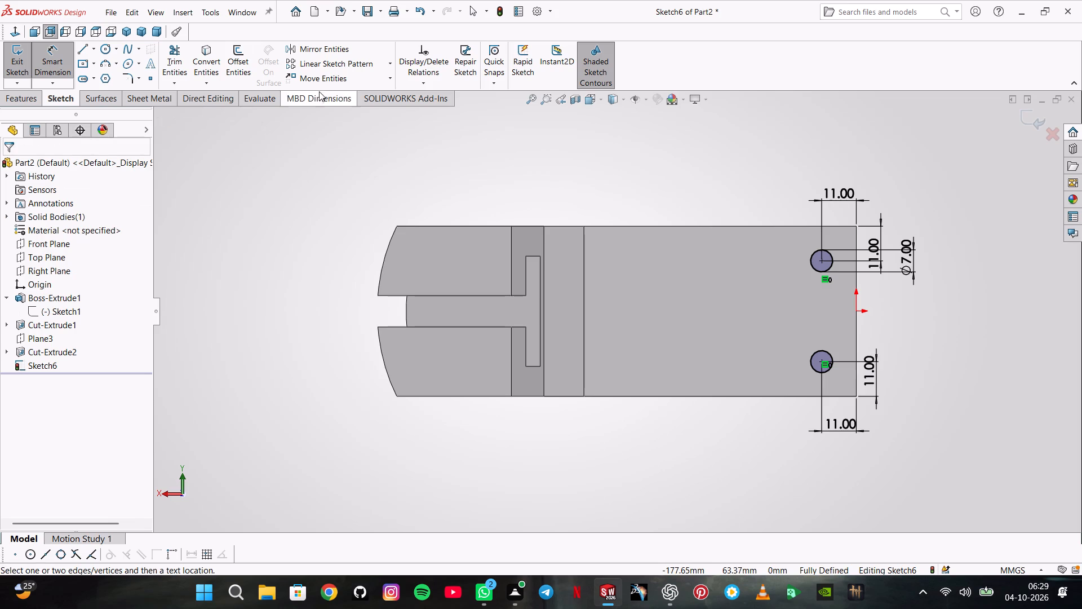
Linear-pattern both circles along the arm's long edge toward the end block, with 3 instances spaced 32 mm apart.
{"action": "left_click", "coordinate": [324, 64]}
{"action": "left_click", "coordinate": [832, 270]}
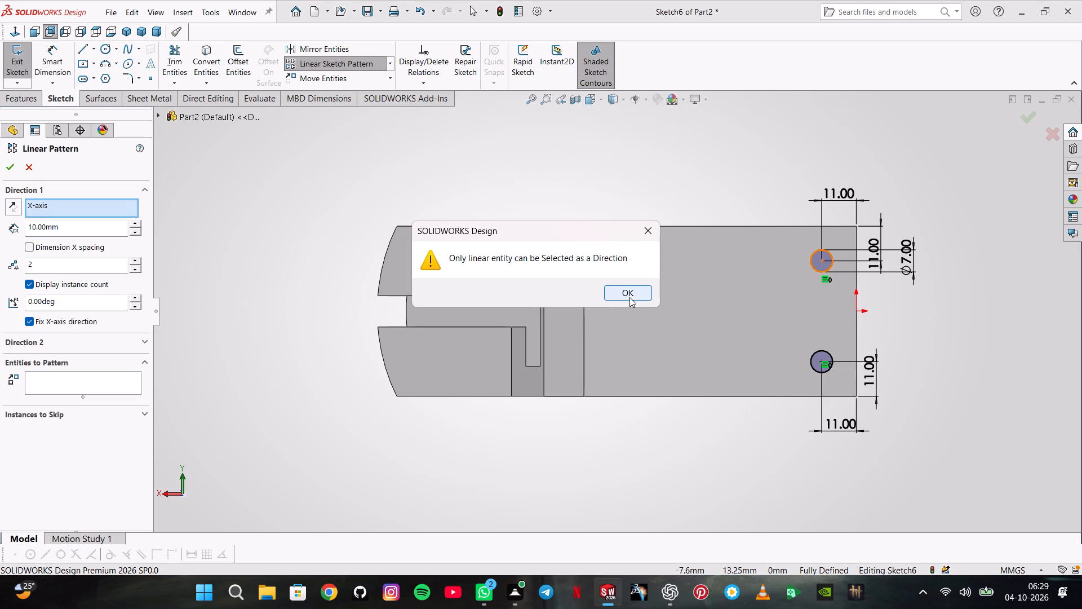
{"action": "left_click", "coordinate": [629, 297]}
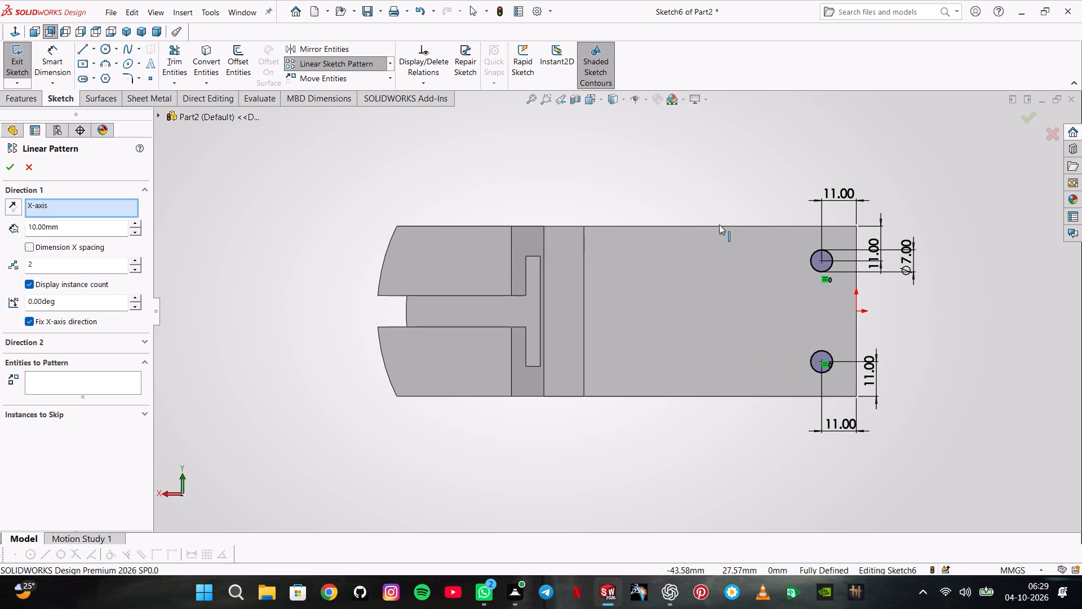
{"action": "left_click", "coordinate": [719, 224]}
{"action": "left_click", "coordinate": [817, 267]}
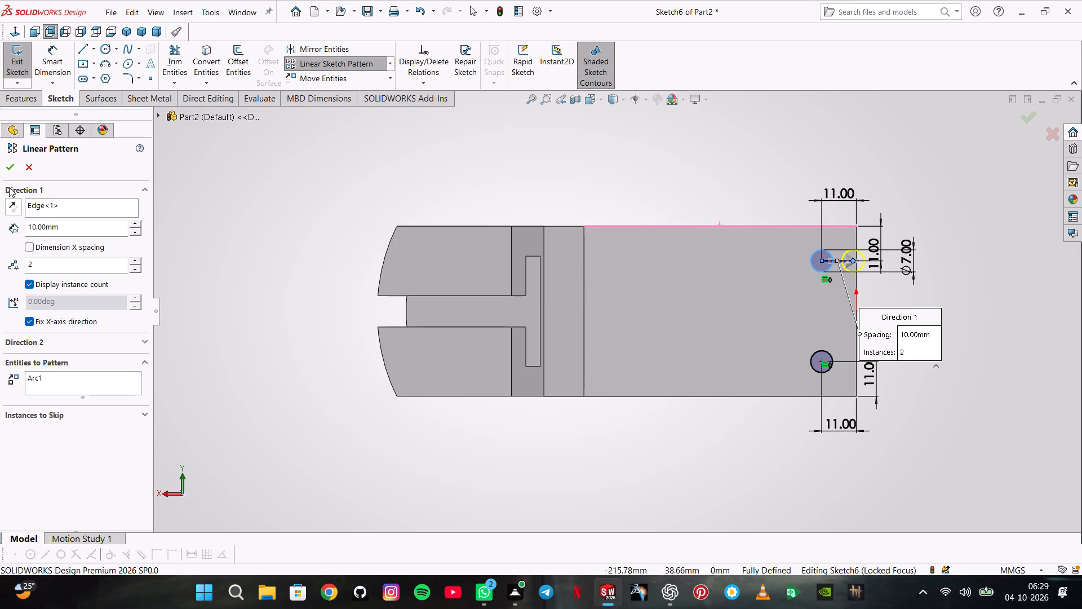
{"action": "left_click", "coordinate": [11, 204]}
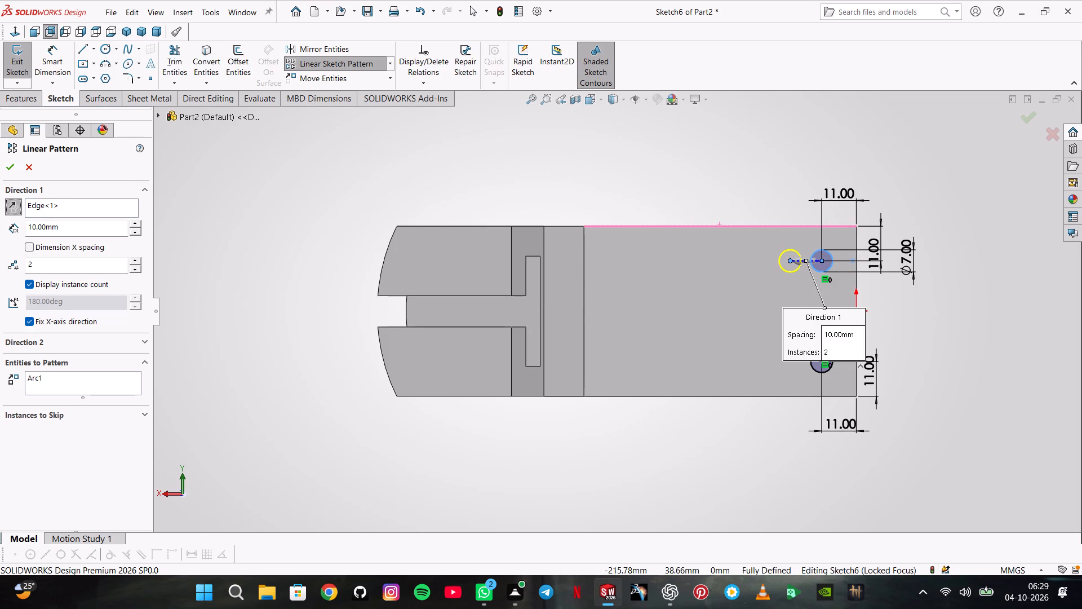
{"action": "double_click", "coordinate": [95, 228]}
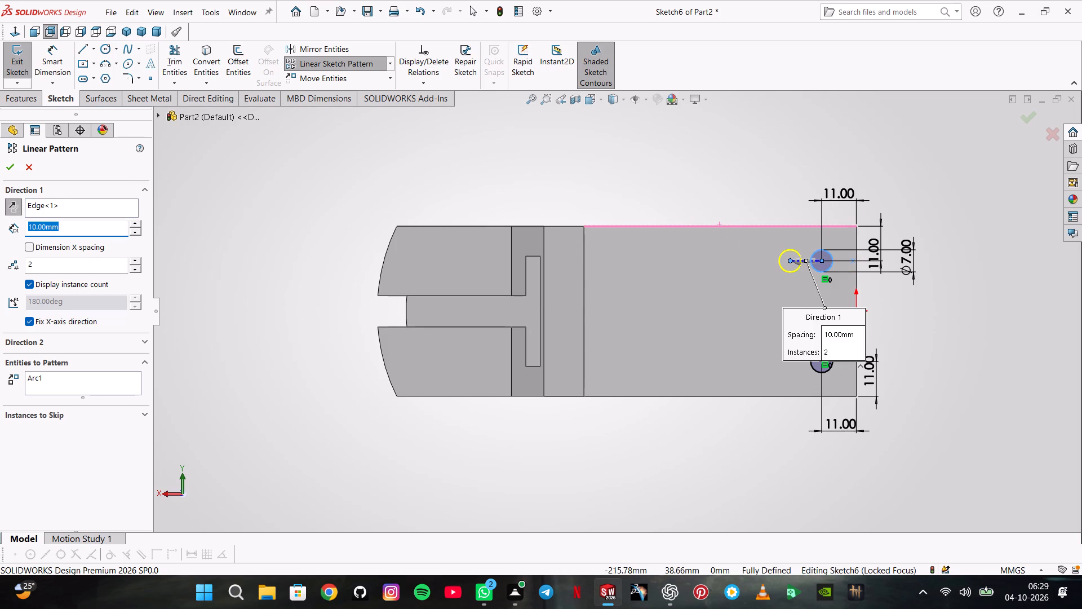
{"action": "type", "text": "32"}
{"action": "key", "text": "Return"}
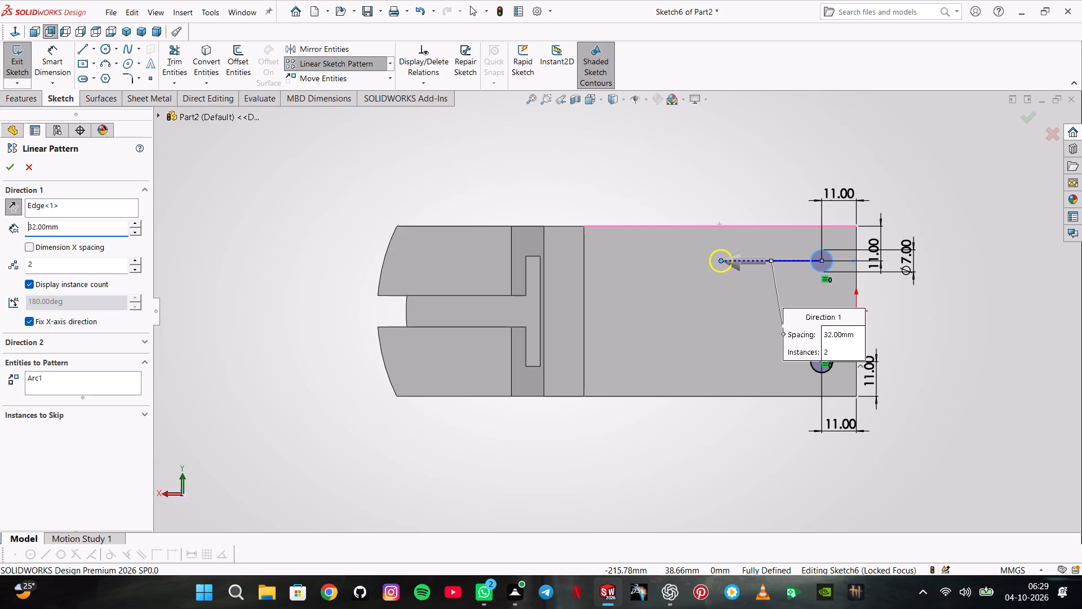
{"action": "left_click", "coordinate": [137, 263]}
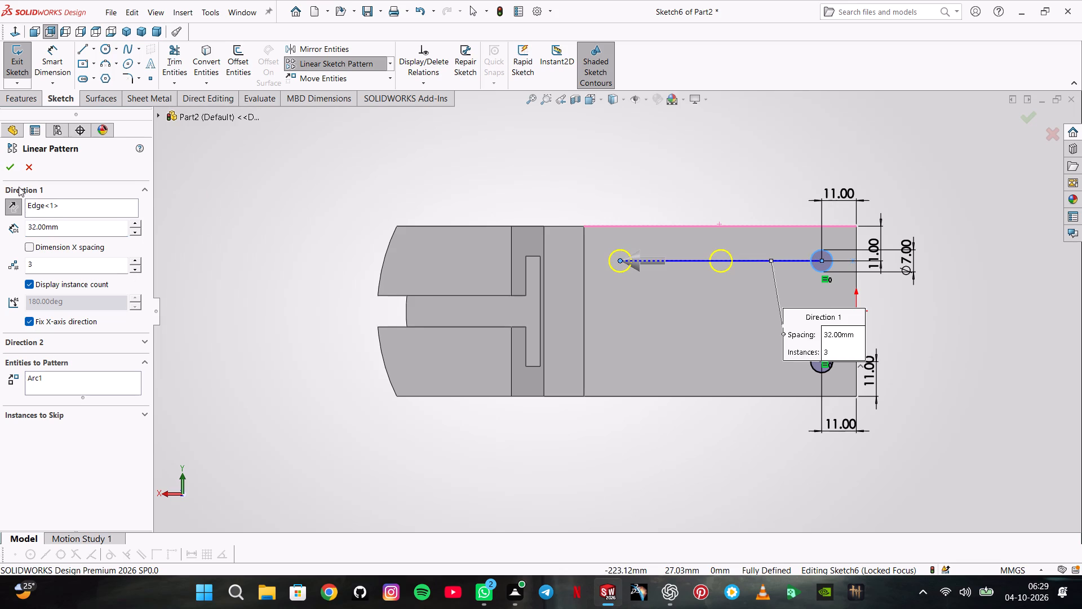
{"action": "left_click", "coordinate": [76, 379]}
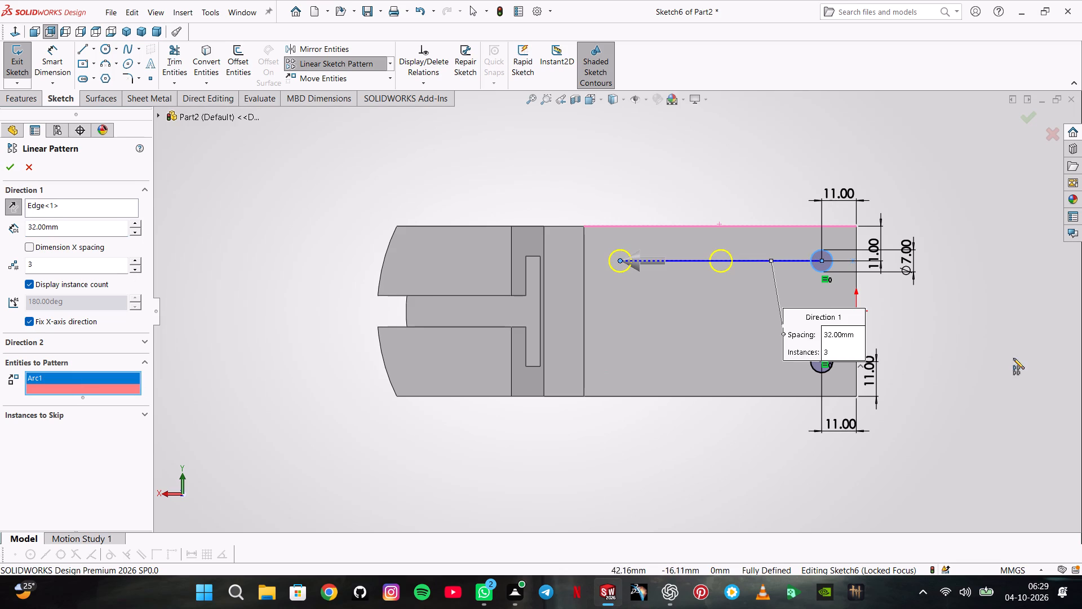
{"action": "left_click", "coordinate": [824, 363]}
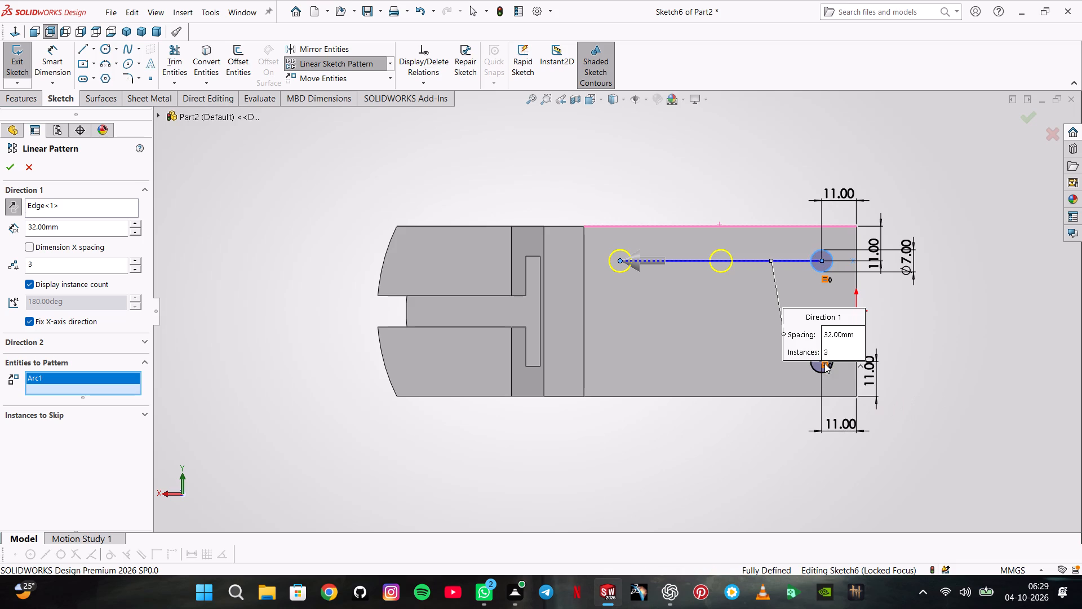
{"action": "left_click", "coordinate": [818, 370]}
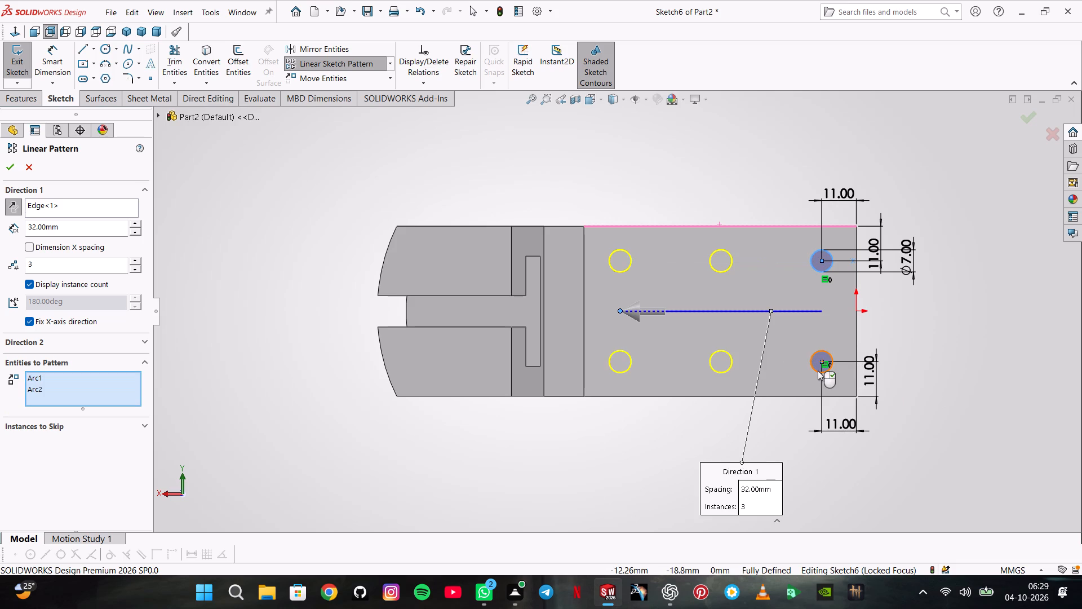
{"action": "left_click", "coordinate": [8, 162]}
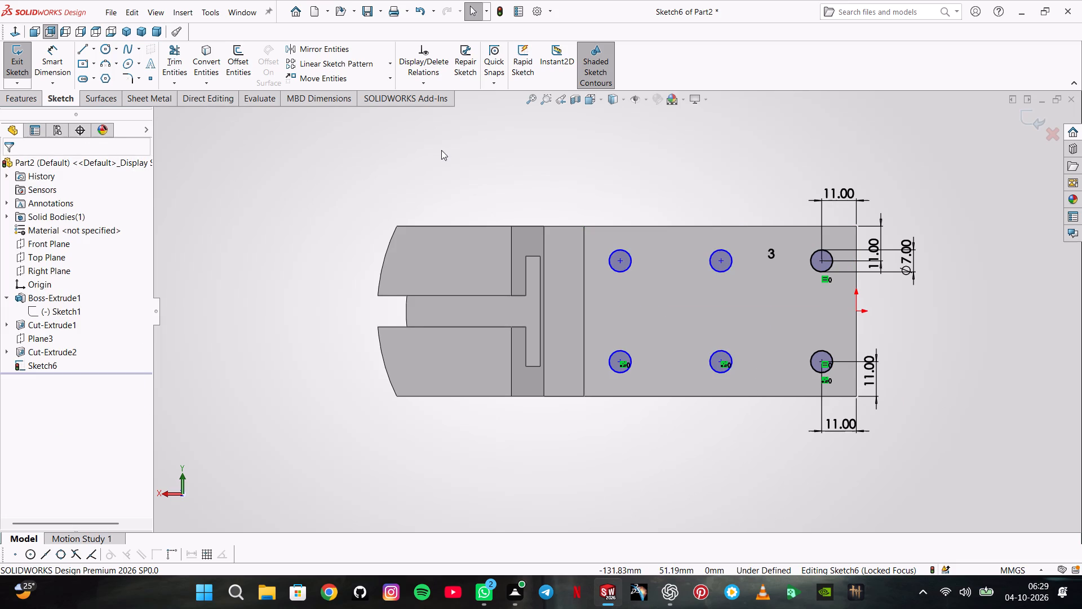
Cut-extrude the six circles through the flat arm using Up To Surface, ending at the arm's opposite flat face.
{"action": "left_click", "coordinate": [38, 94]}
{"action": "left_click", "coordinate": [240, 56]}
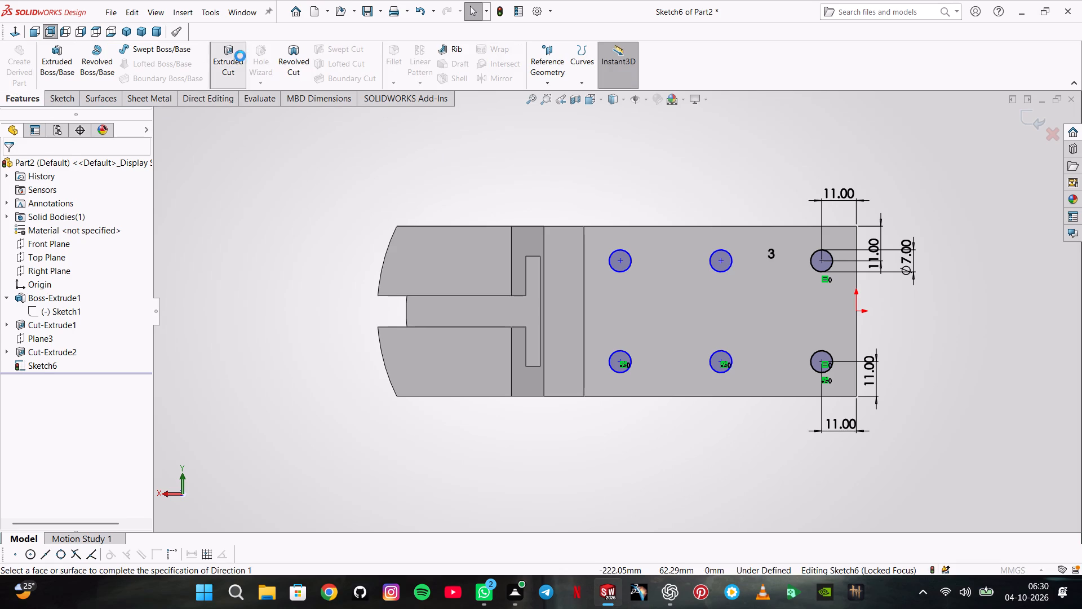
{"action": "scroll", "coordinate": [617, 449], "scroll_direction": "up", "scroll_amount": 1}
{"action": "scroll", "coordinate": [681, 441], "scroll_direction": "down", "scroll_amount": 1}
{"action": "middle_click_drag", "start_coordinate": [681, 442], "coordinate": [654, 261]}
{"action": "scroll", "coordinate": [660, 353], "scroll_direction": "up", "scroll_amount": 1}
{"action": "middle_click_drag", "start_coordinate": [702, 328], "coordinate": [665, 197]}
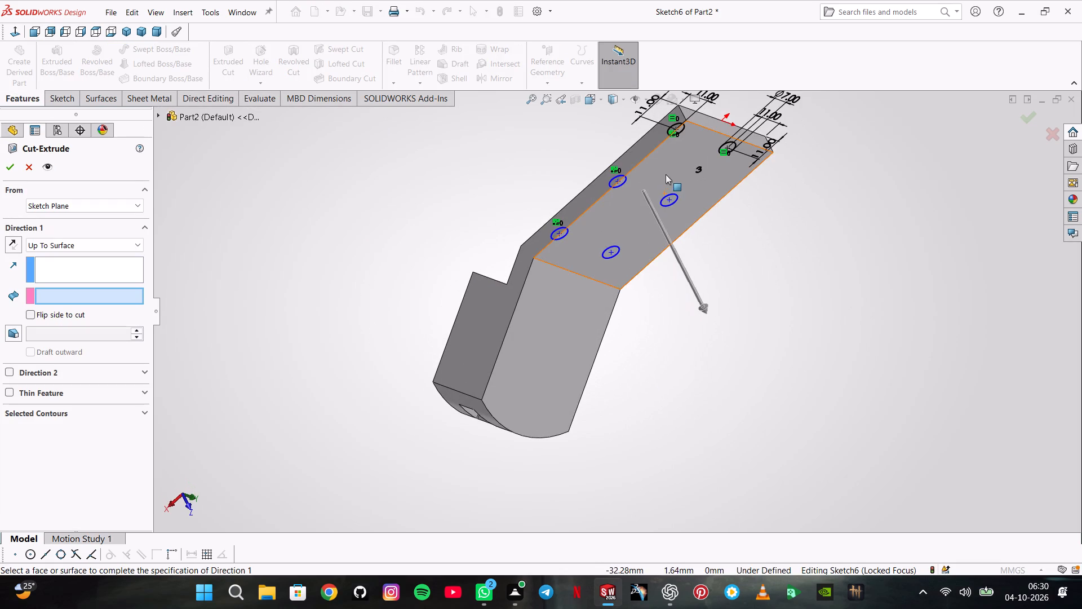
{"action": "left_click", "coordinate": [666, 174]}
{"action": "left_click", "coordinate": [10, 160]}
{"action": "left_click", "coordinate": [351, 185]}
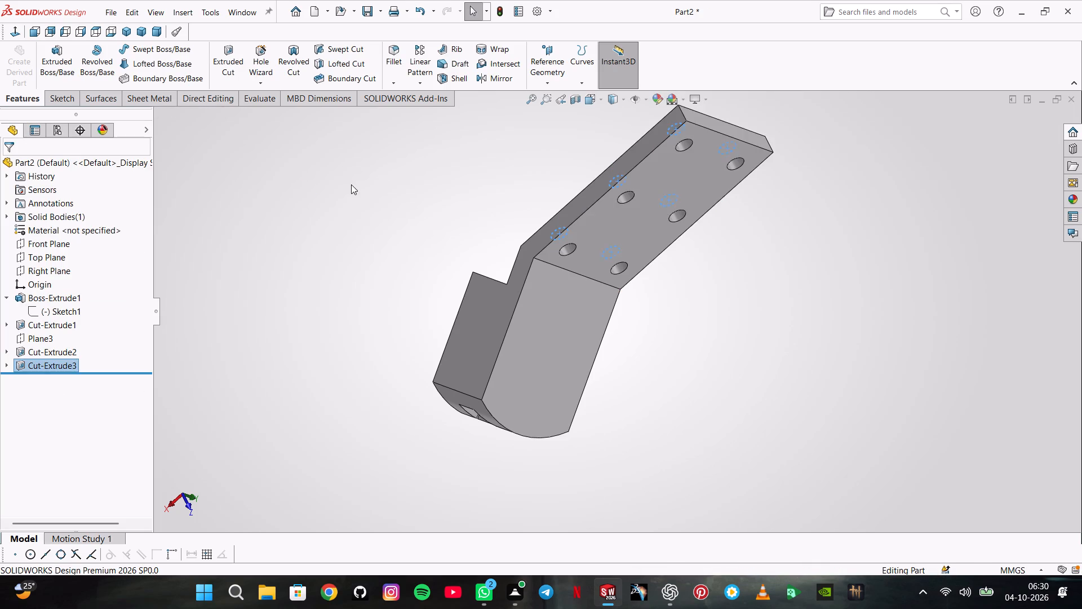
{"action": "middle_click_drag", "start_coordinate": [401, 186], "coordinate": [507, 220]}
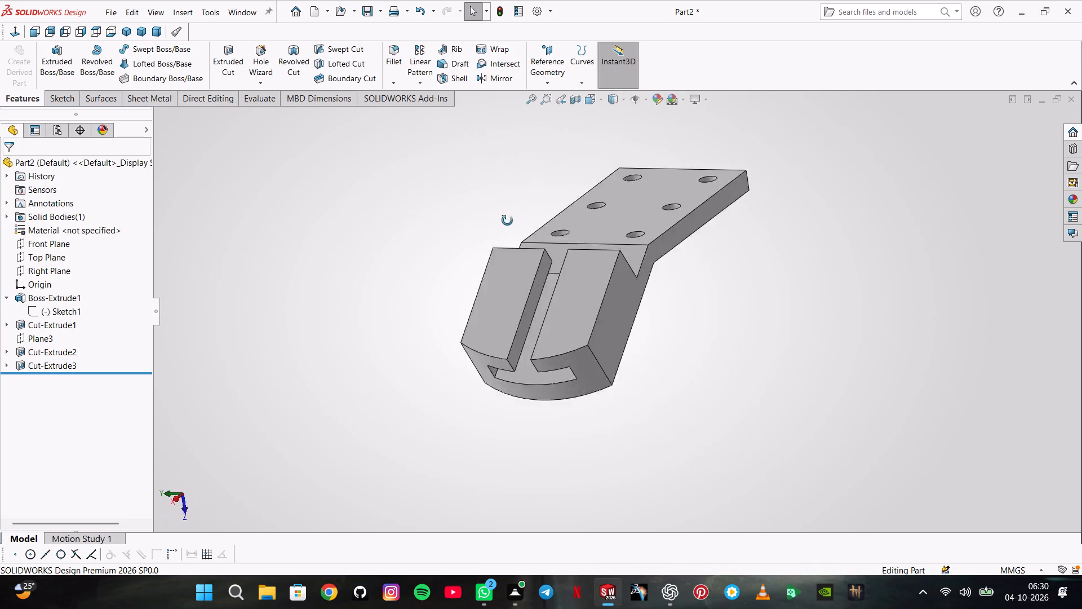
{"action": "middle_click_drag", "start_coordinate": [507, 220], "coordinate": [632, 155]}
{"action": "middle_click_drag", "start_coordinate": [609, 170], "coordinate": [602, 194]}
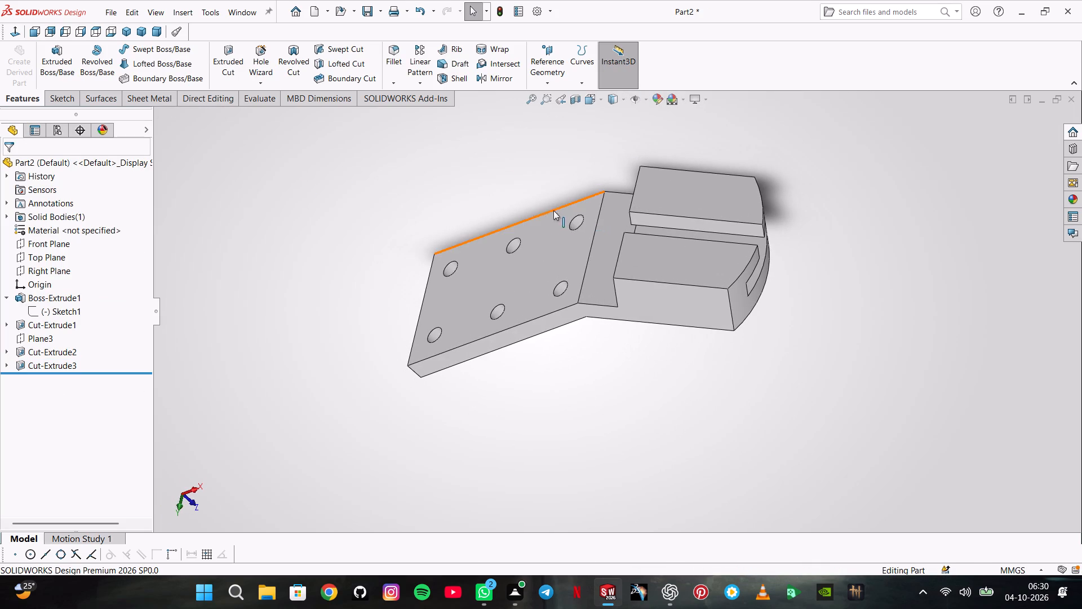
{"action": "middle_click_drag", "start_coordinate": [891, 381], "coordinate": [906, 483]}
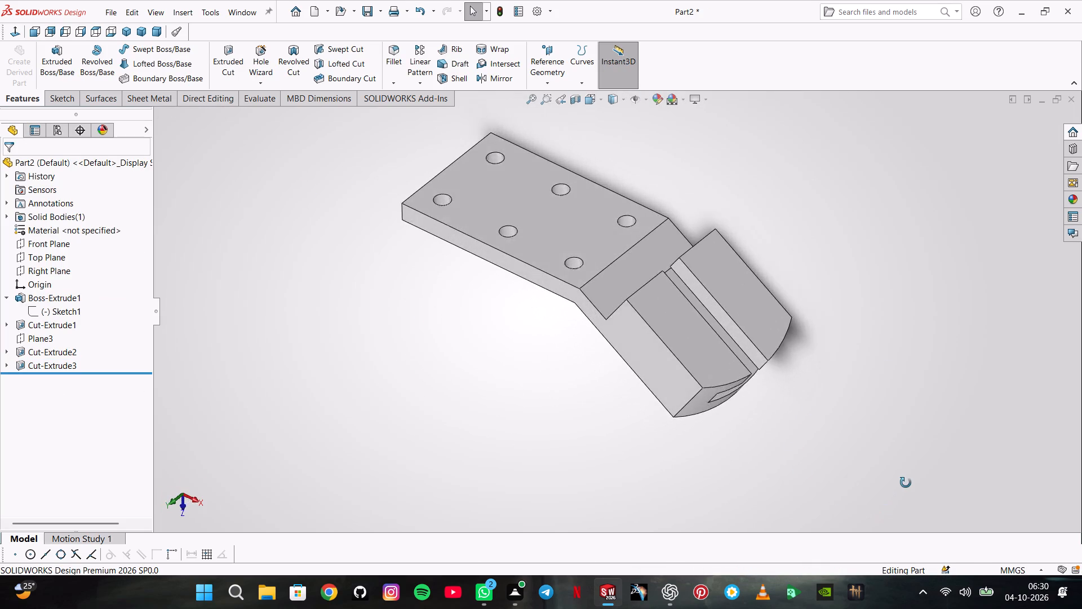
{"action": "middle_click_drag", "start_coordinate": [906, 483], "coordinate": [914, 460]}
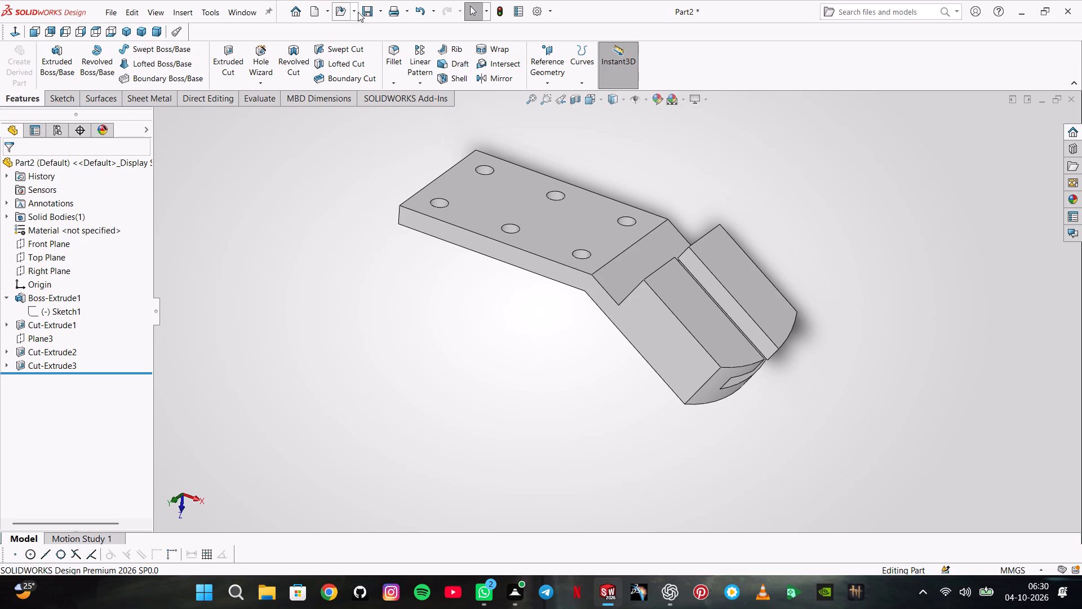
Save the part as Part21.SLDPRT in the LEVEL4 folder.
{"action": "left_click", "coordinate": [361, 10]}
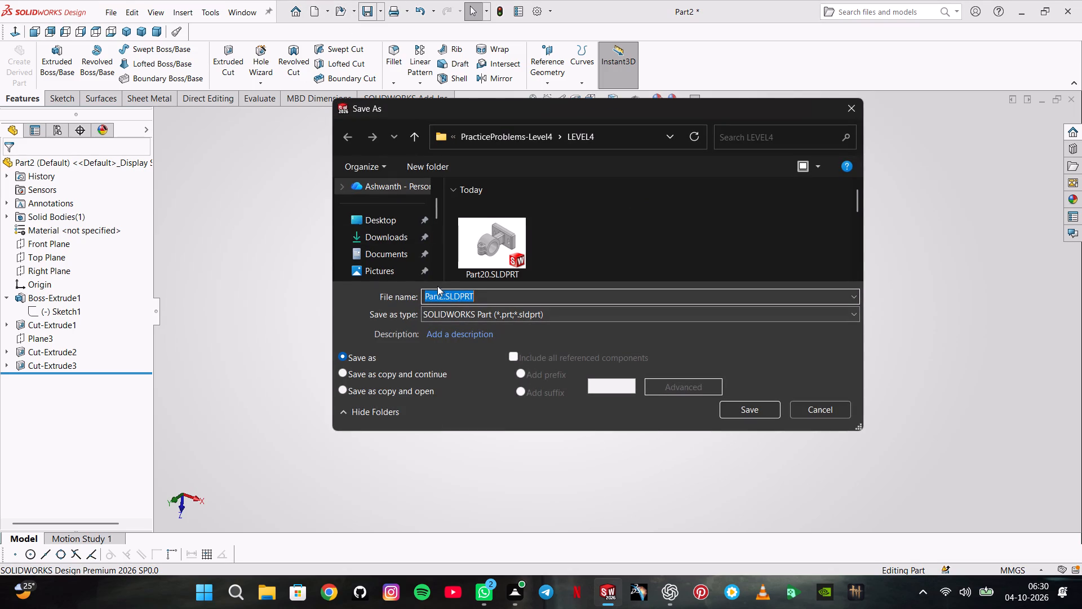
{"action": "left_click", "coordinate": [443, 292]}
{"action": "key", "text": "1"}
{"action": "key", "text": "Return"}
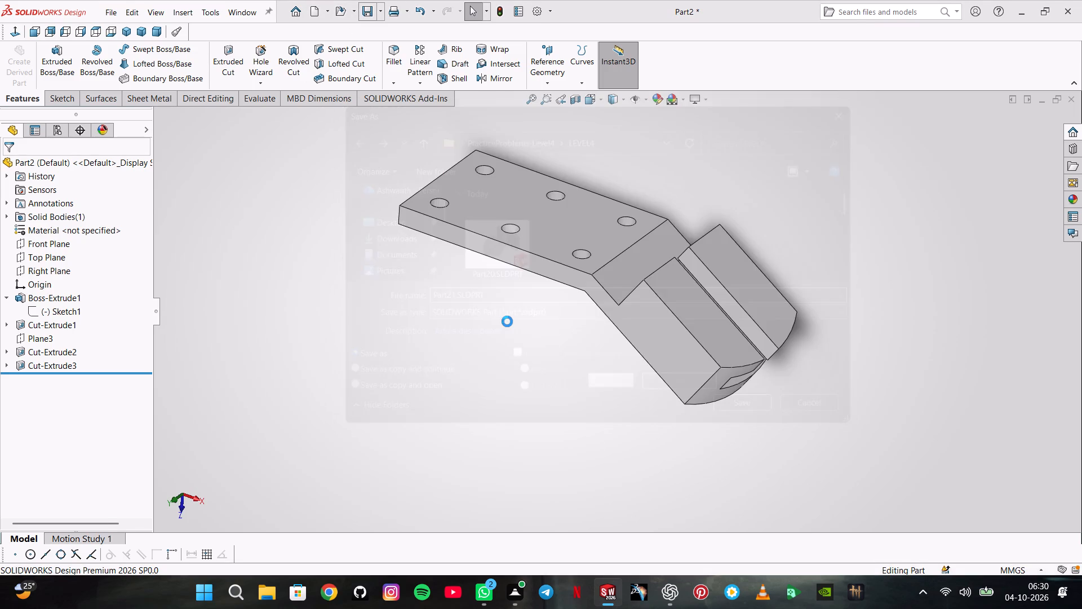
Save a PDF copy of the part as Part21.pdf in the LEVEL4 folder.
{"action": "left_click", "coordinate": [385, 18]}
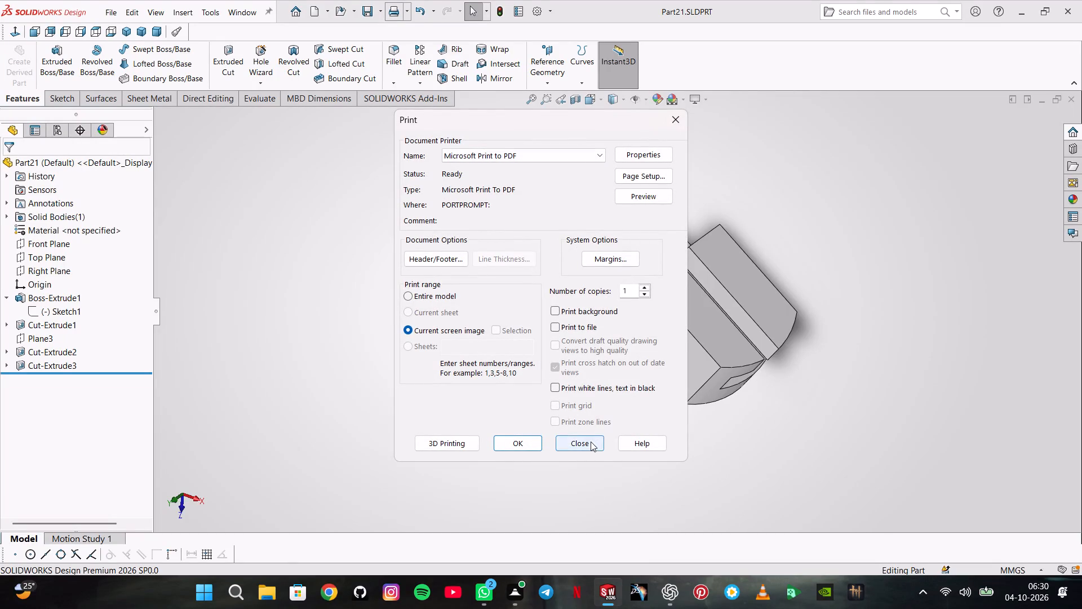
{"action": "left_click", "coordinate": [591, 442]}
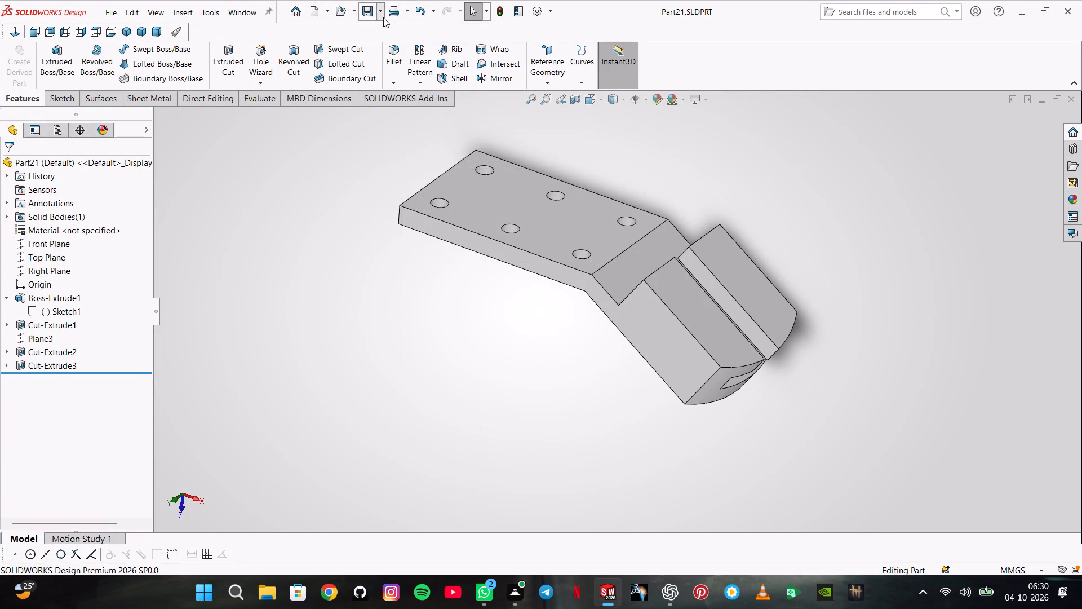
{"action": "left_click", "coordinate": [383, 17]}
{"action": "left_click", "coordinate": [387, 44]}
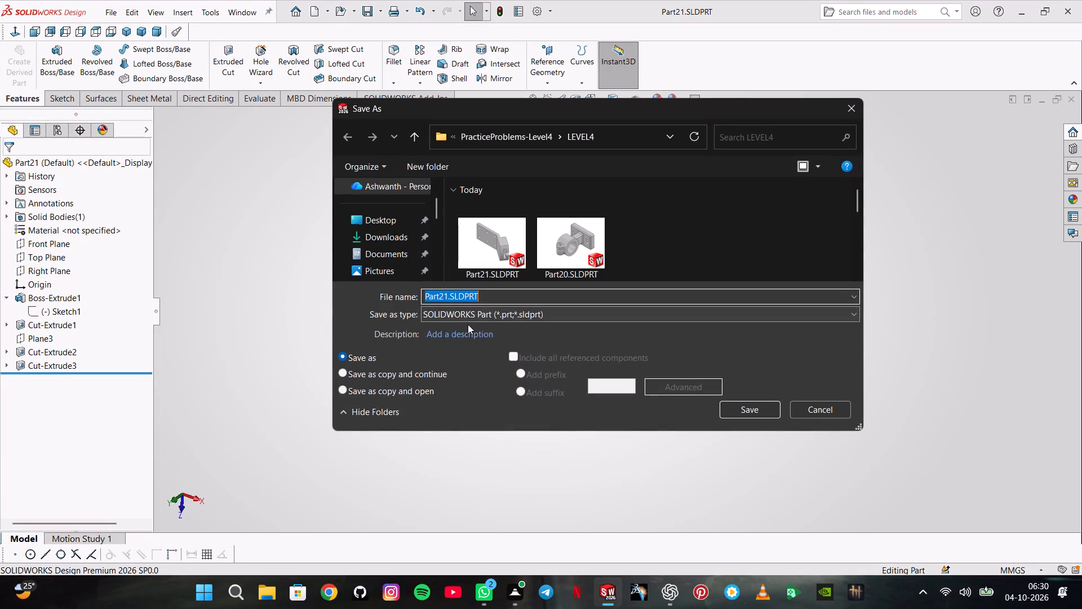
{"action": "left_click", "coordinate": [472, 320]}
{"action": "left_click", "coordinate": [527, 108]}
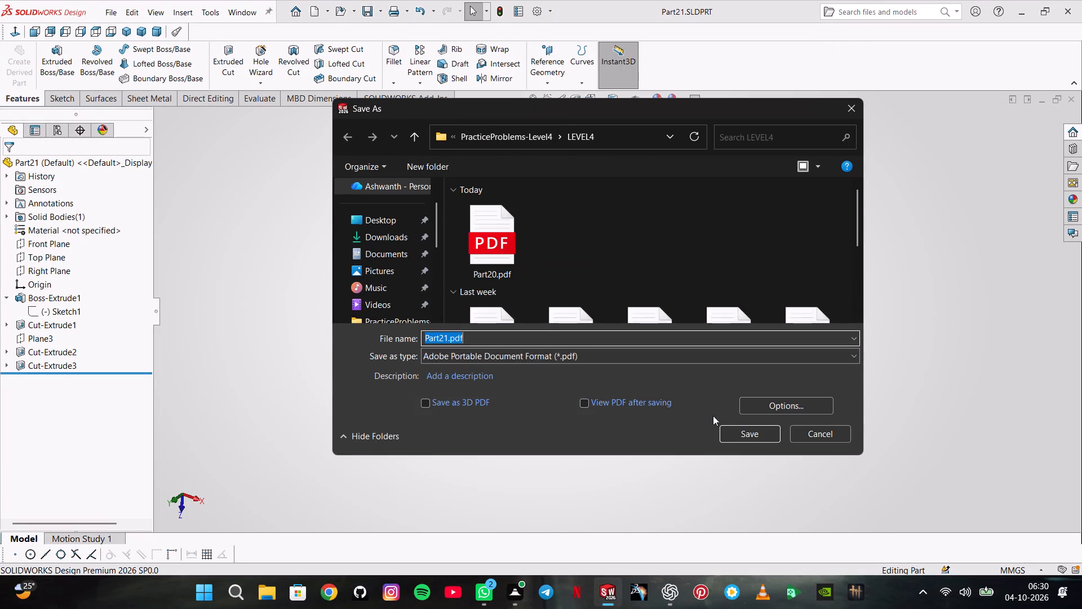
{"action": "left_click", "coordinate": [747, 440]}
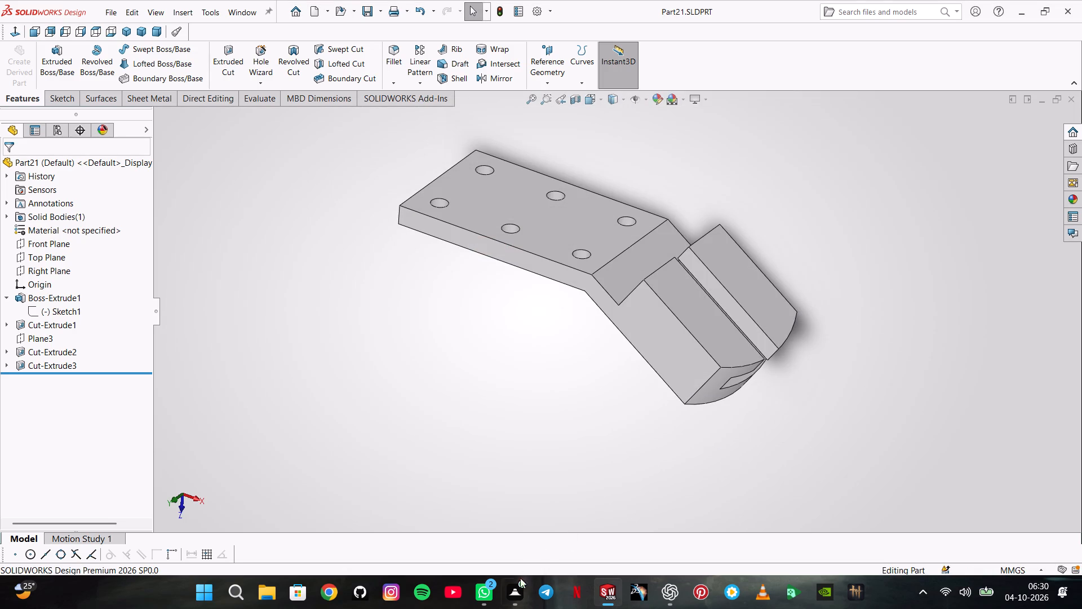